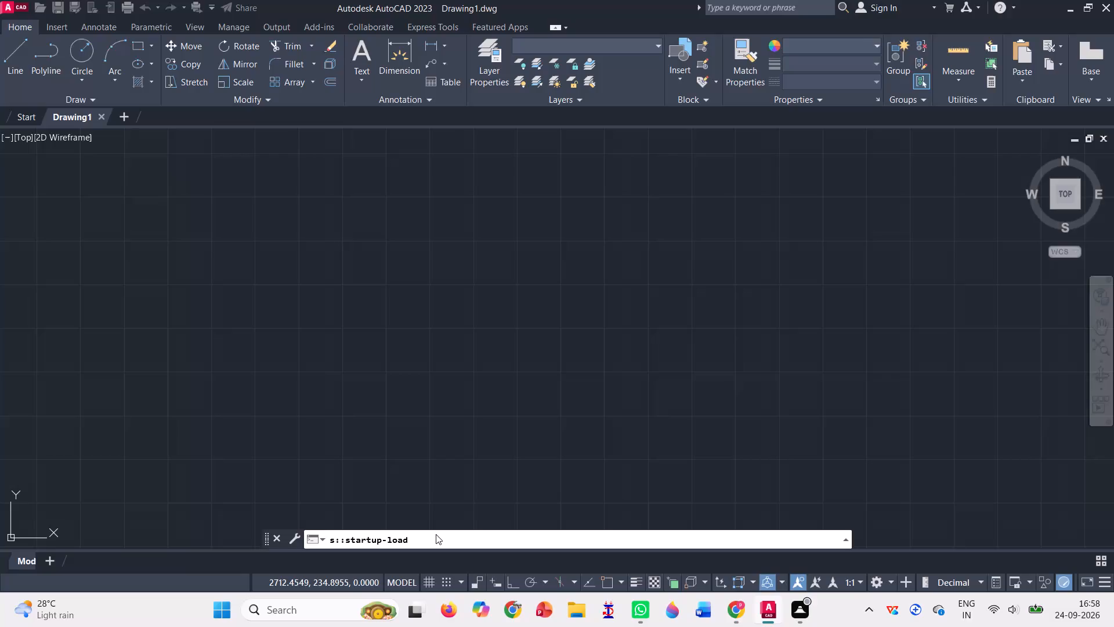
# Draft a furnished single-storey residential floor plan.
# Turn on command logging for the drawing with LOGFILEON.
pyautogui.write('log')
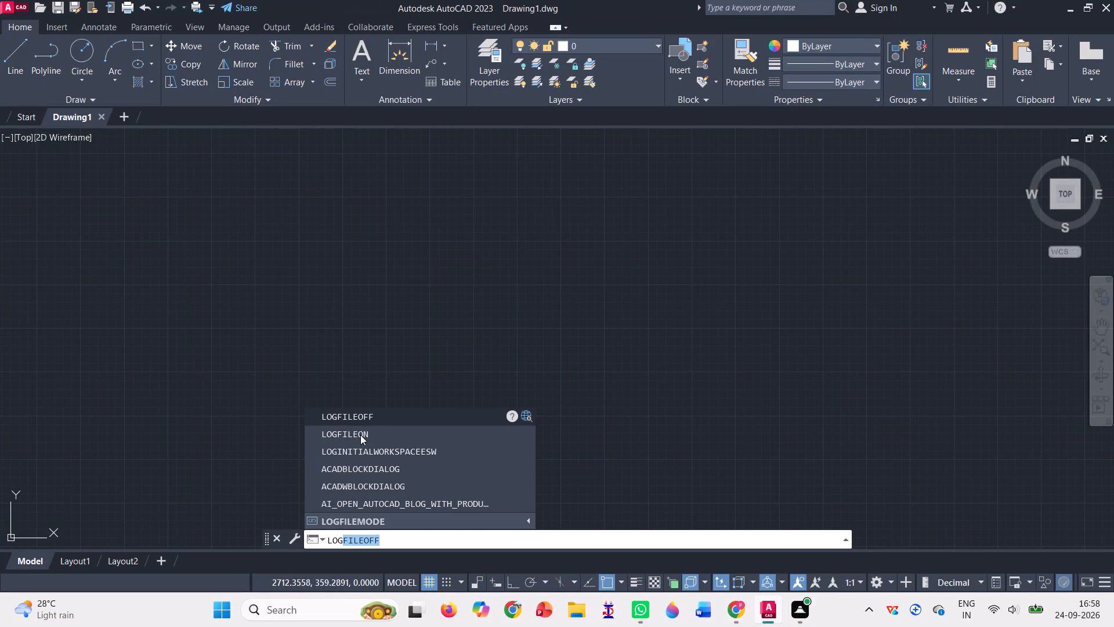
pyautogui.click(360, 435)
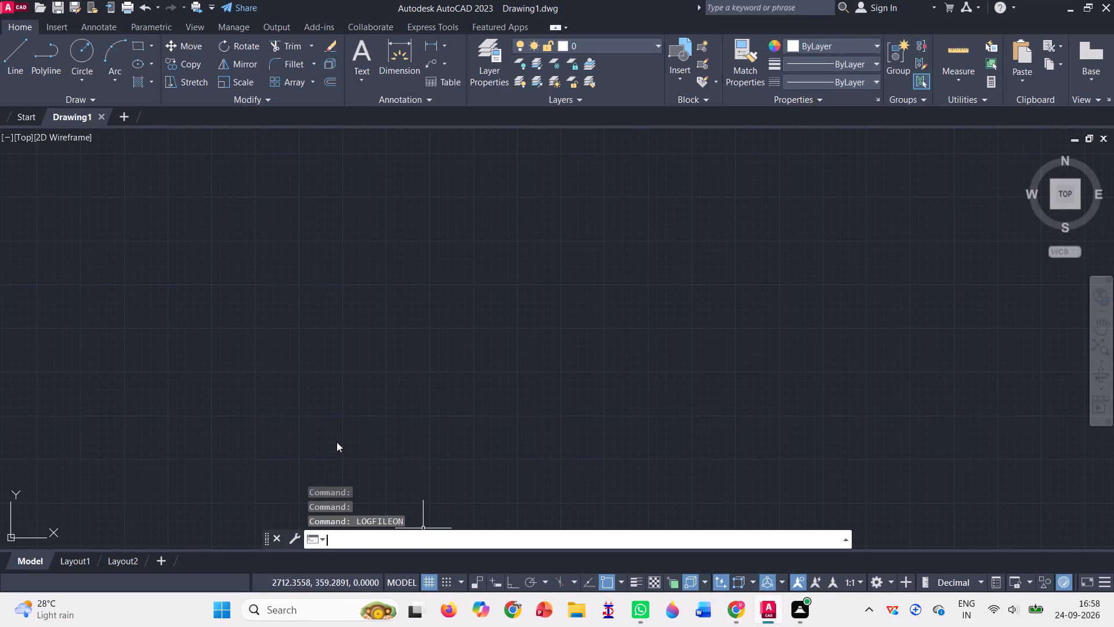
# With Ortho mode turned on, draw the outline's top edge rightward as three consecutive horizontal line segments of 3000 each.
pyautogui.doubleClick(21, 59)
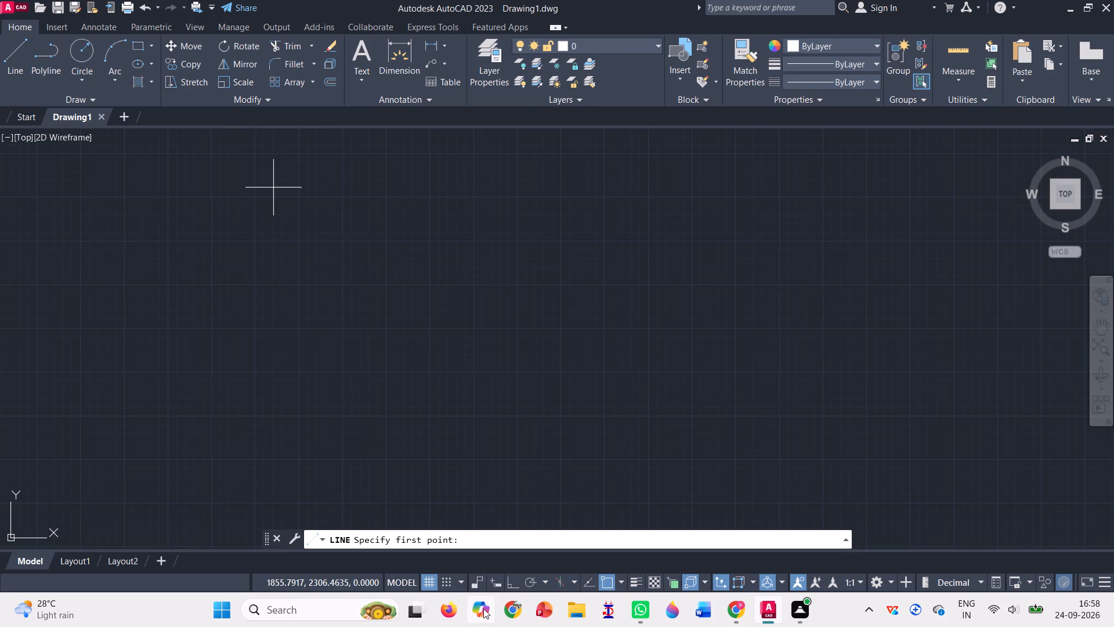
pyautogui.click(508, 586)
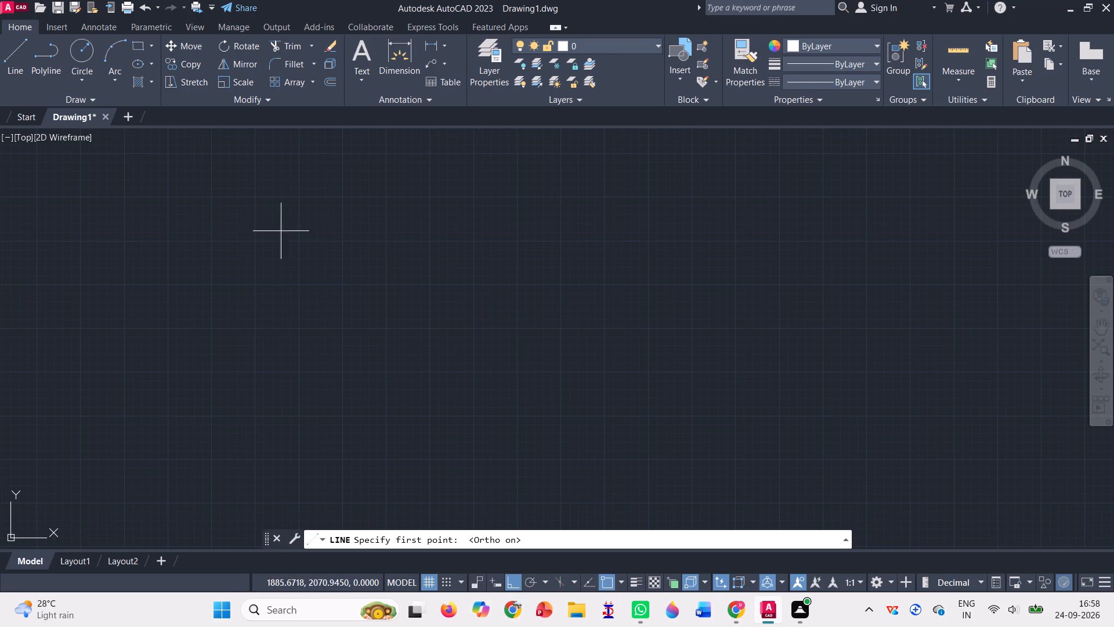
pyautogui.click(284, 229)
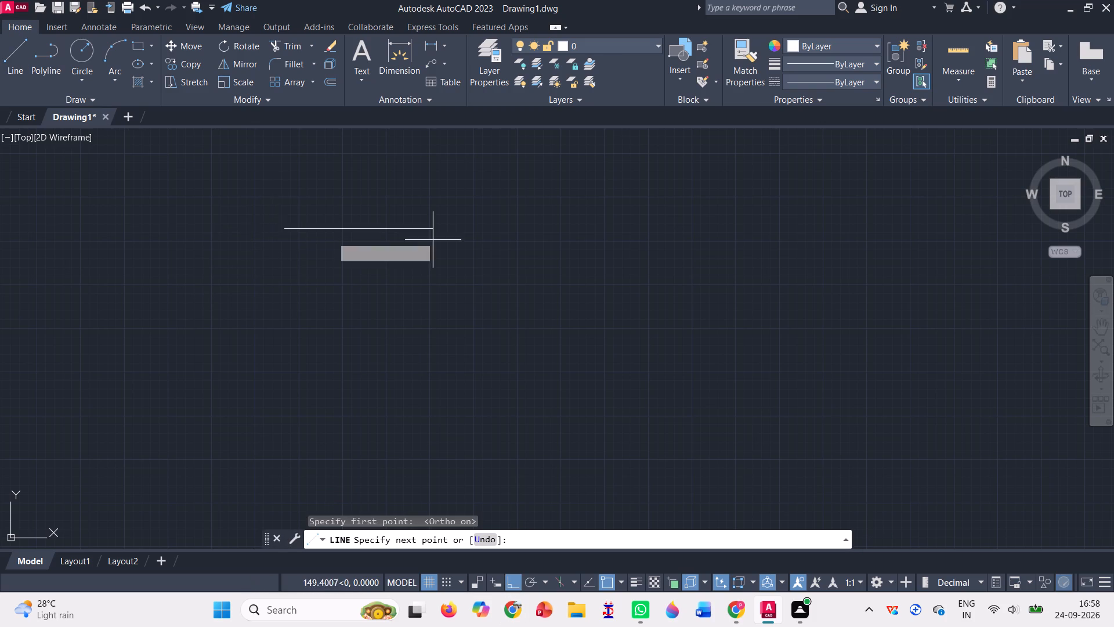
pyautogui.write('300')
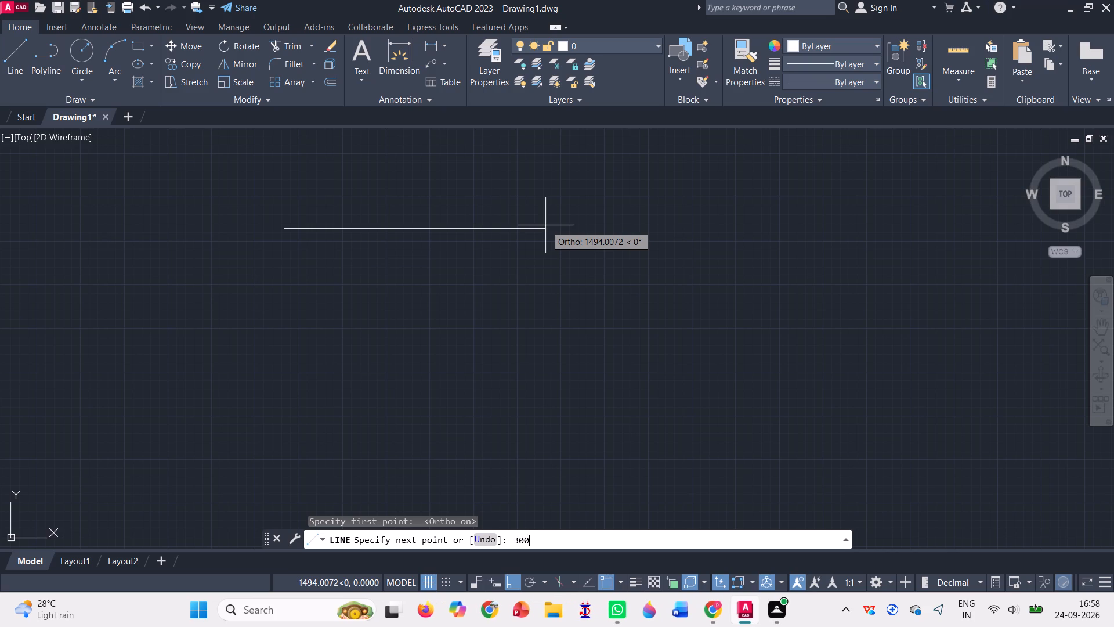
pyautogui.press('0')
pyautogui.press('Return')
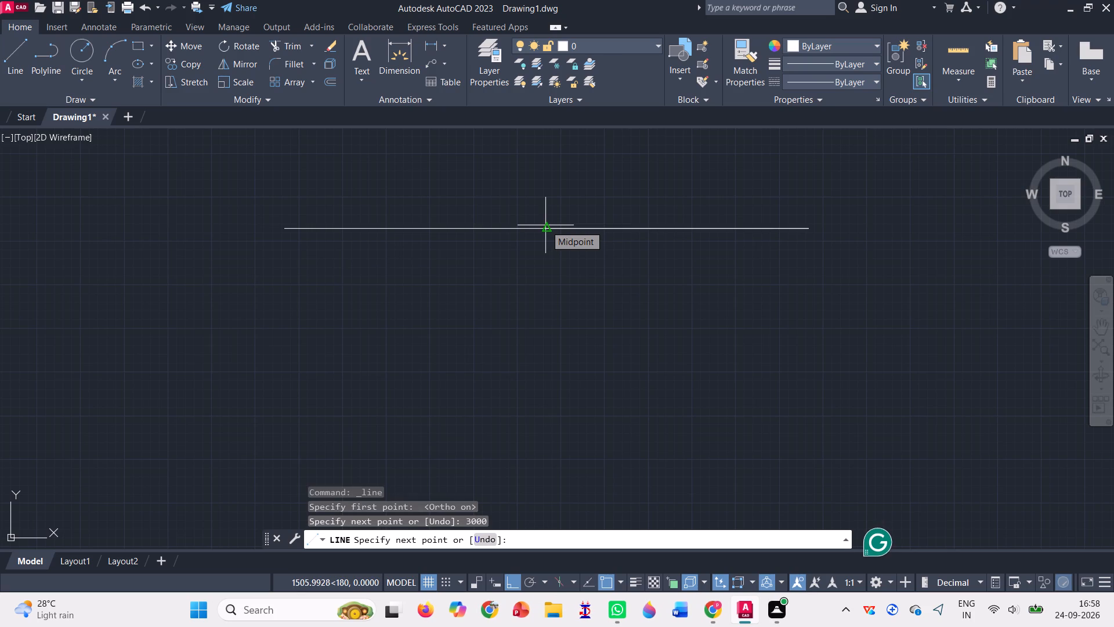
pyautogui.scroll(-1, 353, 331)
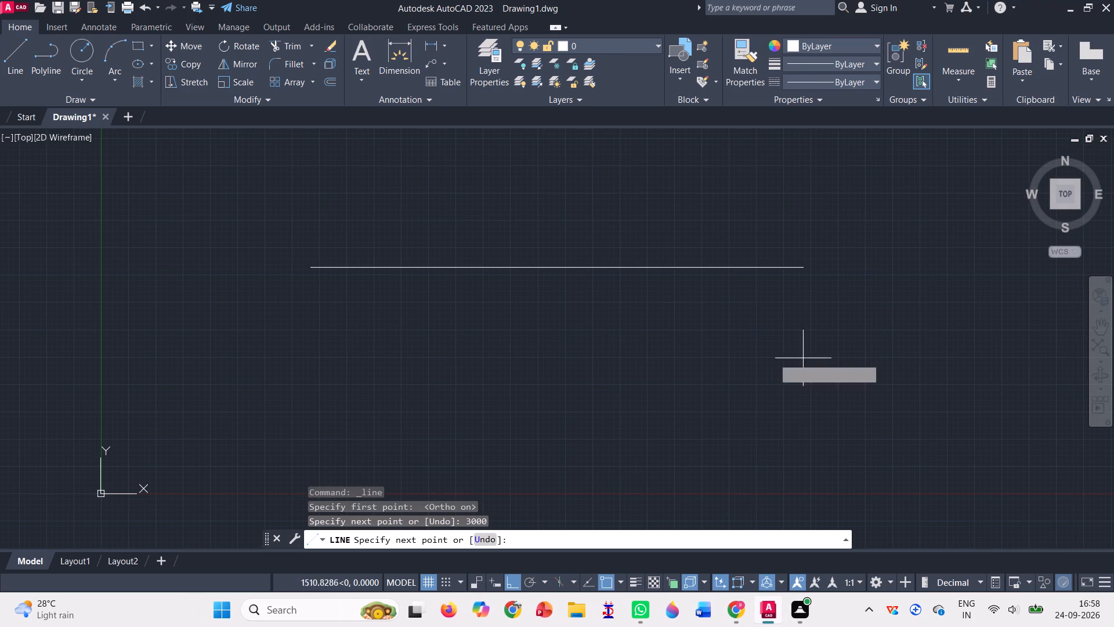
pyautogui.scroll(-1, 295, 278)
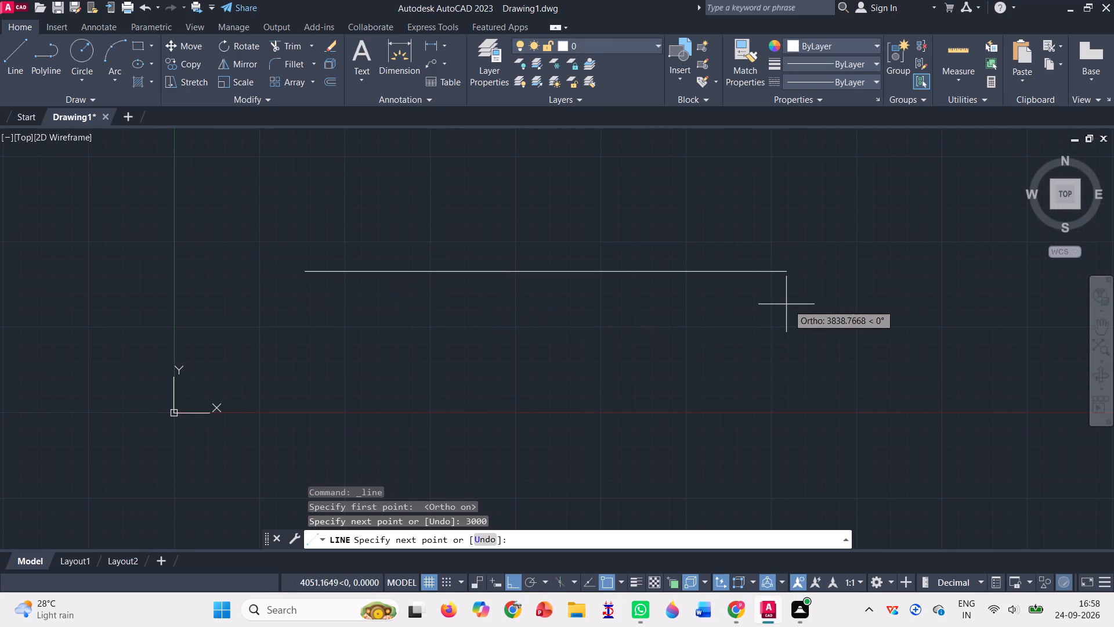
pyautogui.write('3000')
pyautogui.press('Return')
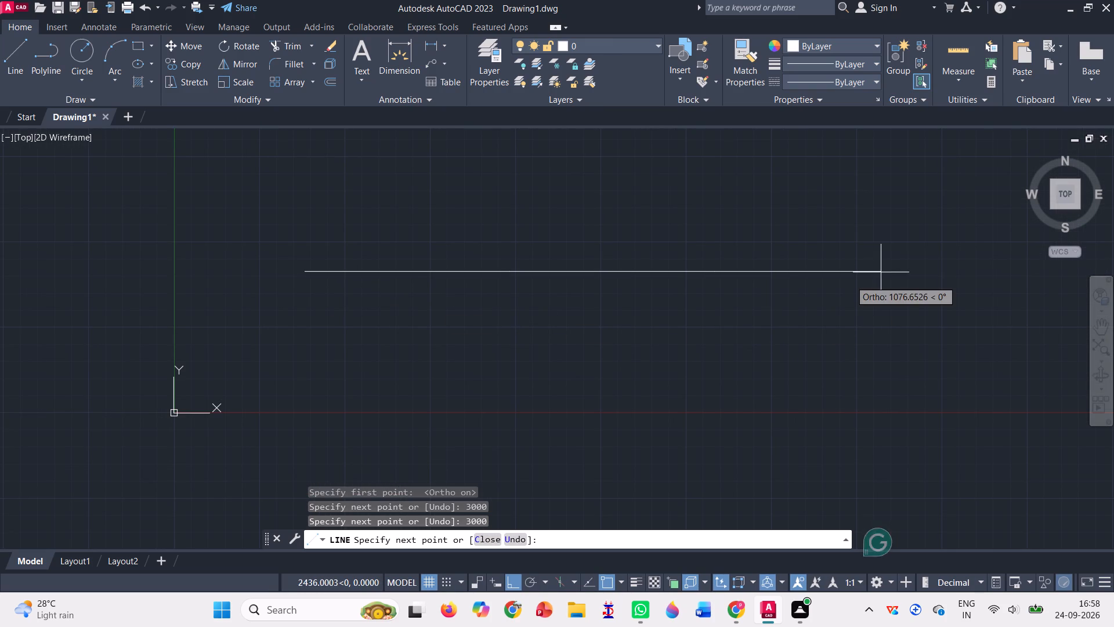
pyautogui.write('300')
pyautogui.press('0')
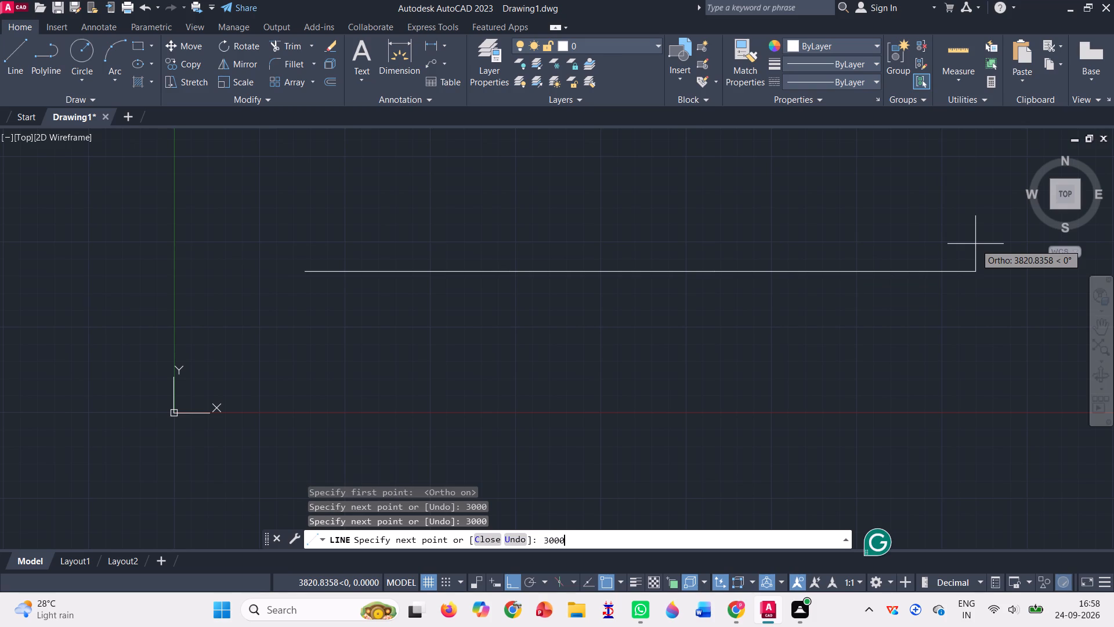
pyautogui.press('Return')
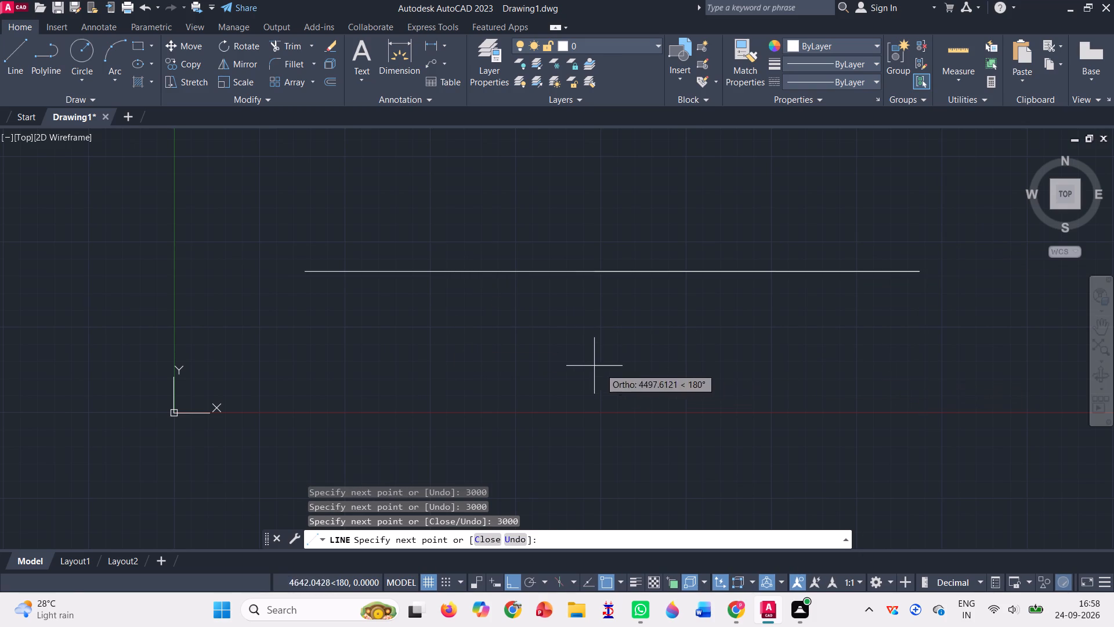
# Continue the line downward from the top edge's right end with vertical segments of 4000 and 3000, and end the command.
pyautogui.scroll(-2, 550, 357)
pyautogui.scroll(-2, 583, 203)
pyautogui.scroll(-3, 613, 244)
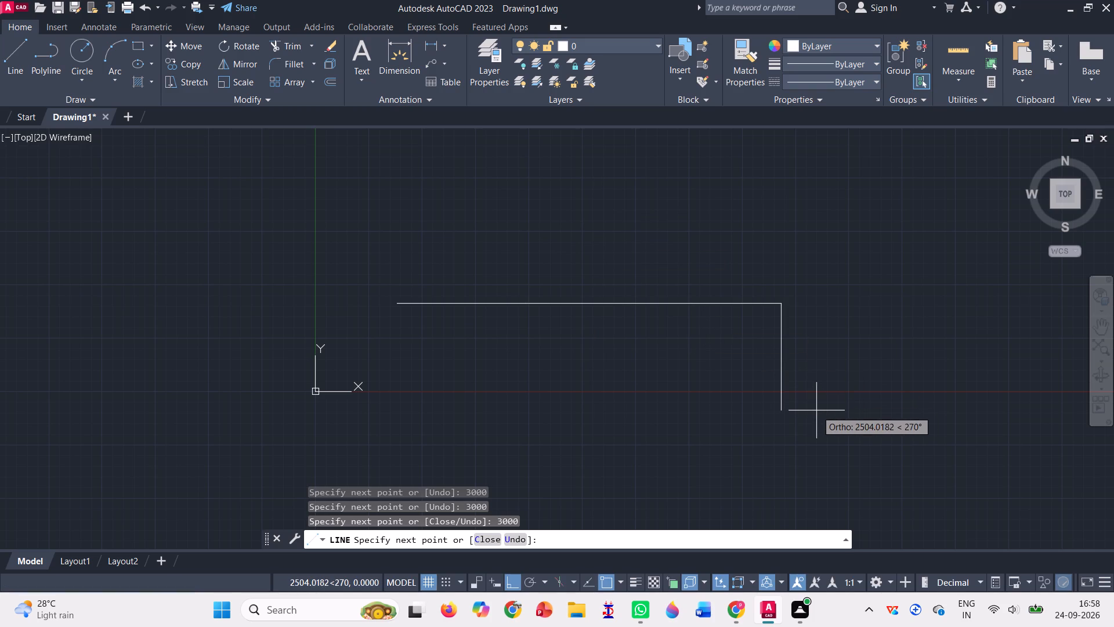
pyautogui.write('4000')
pyautogui.press('Return')
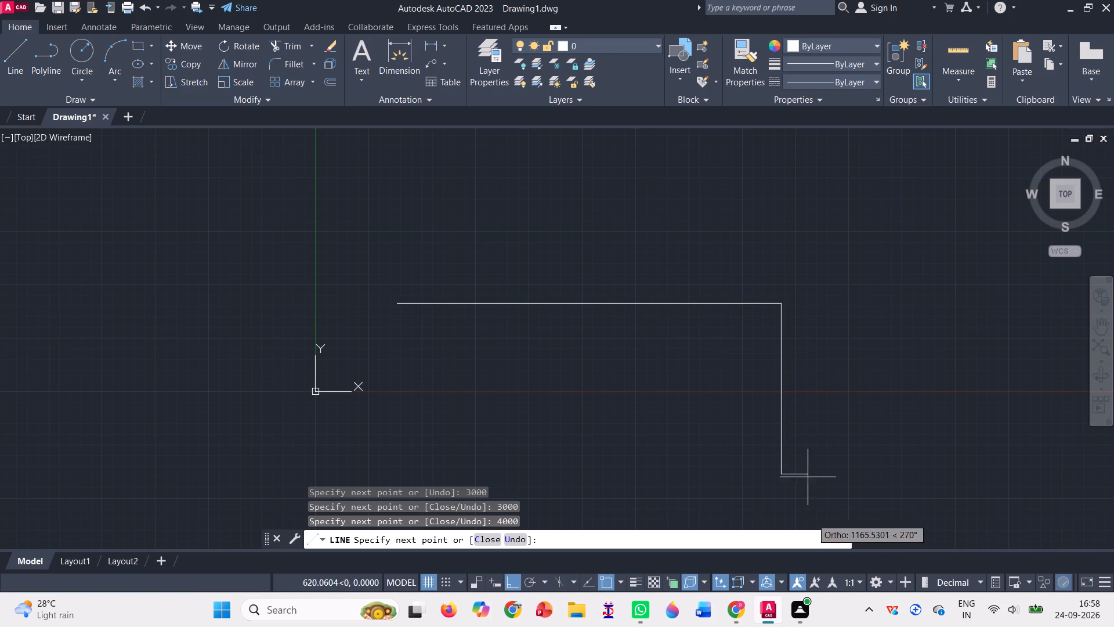
pyautogui.scroll(-7, 742, 370)
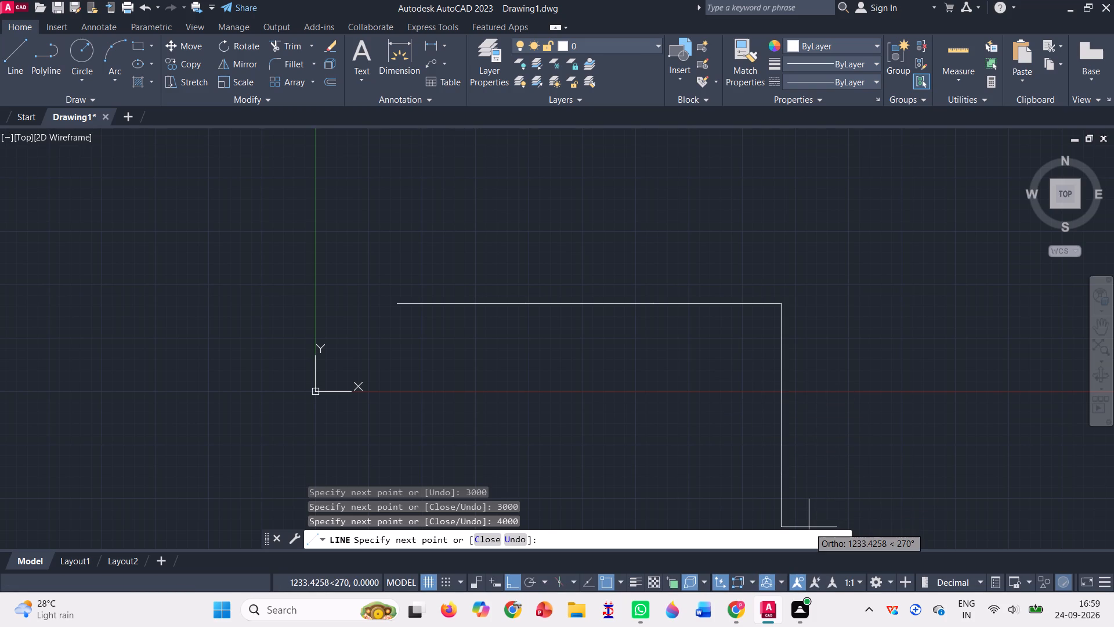
pyautogui.write('3000')
pyautogui.press('Return')
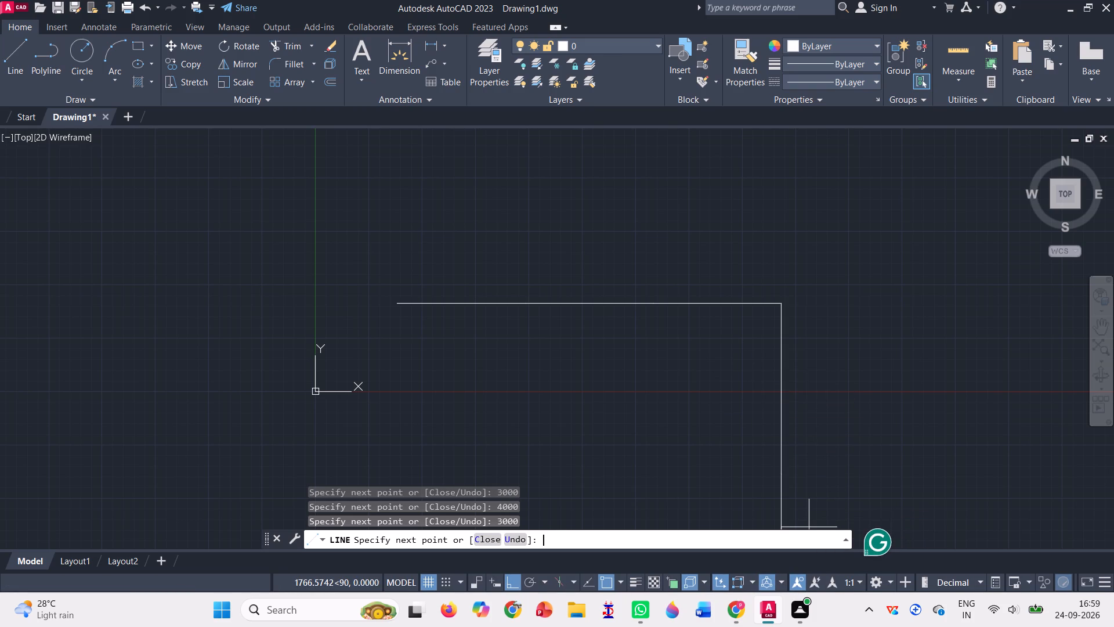
pyautogui.press('Escape')
# Extend the outline's right side downward with a new 4000 line segment from its lower endpoint.
pyautogui.scroll(-2, 457, 333)
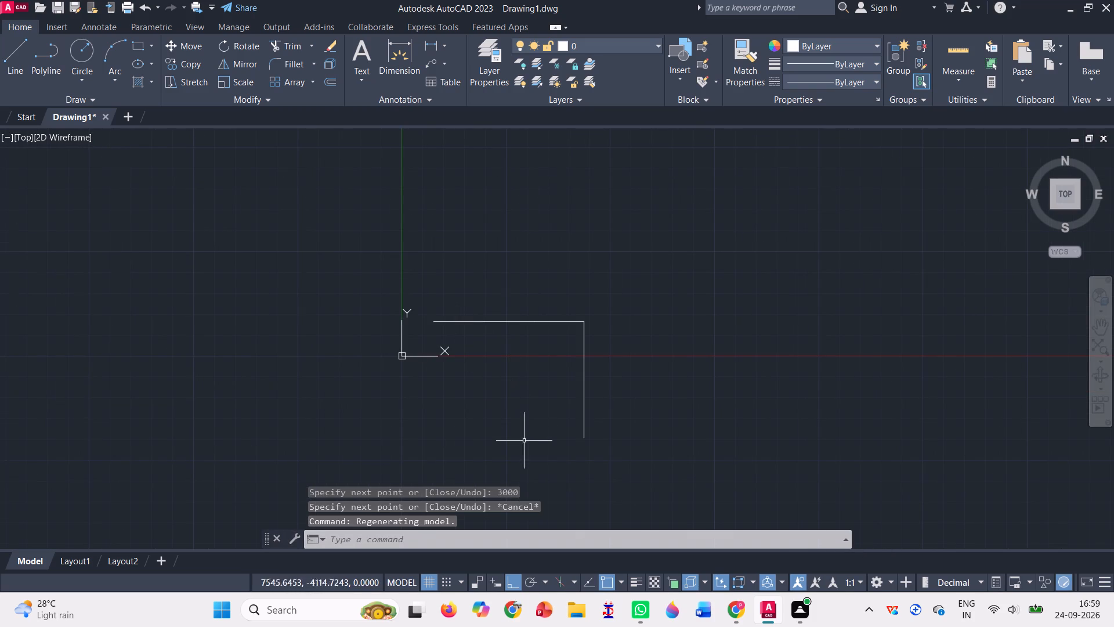
pyautogui.scroll(-2, 507, 464)
pyautogui.scroll(-1, 671, 243)
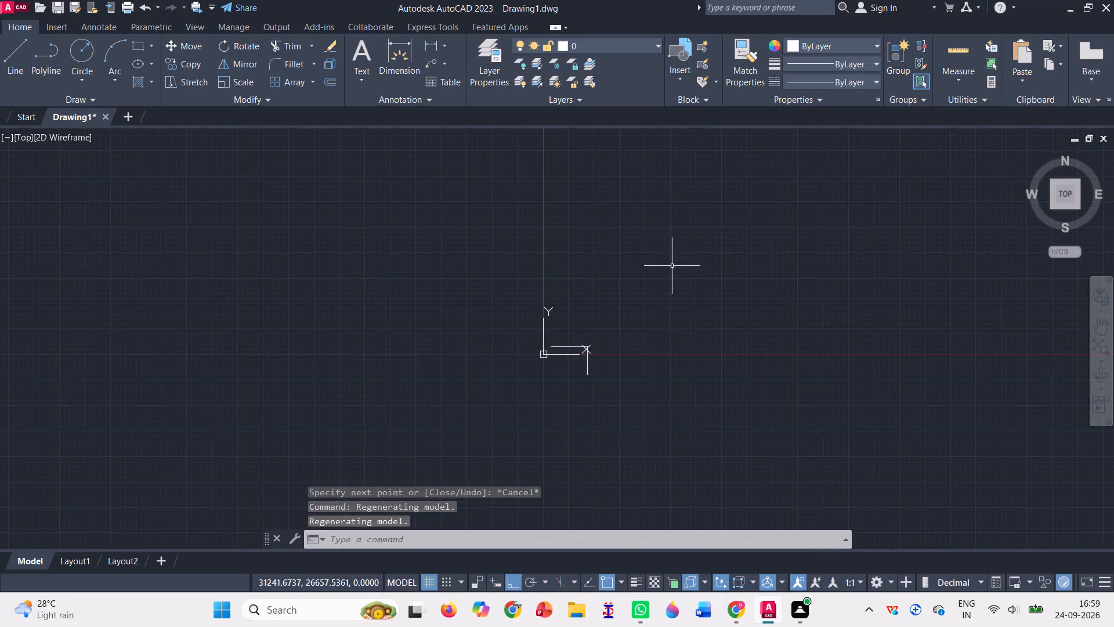
pyautogui.scroll(-1, 699, 224)
pyautogui.scroll(2, 621, 333)
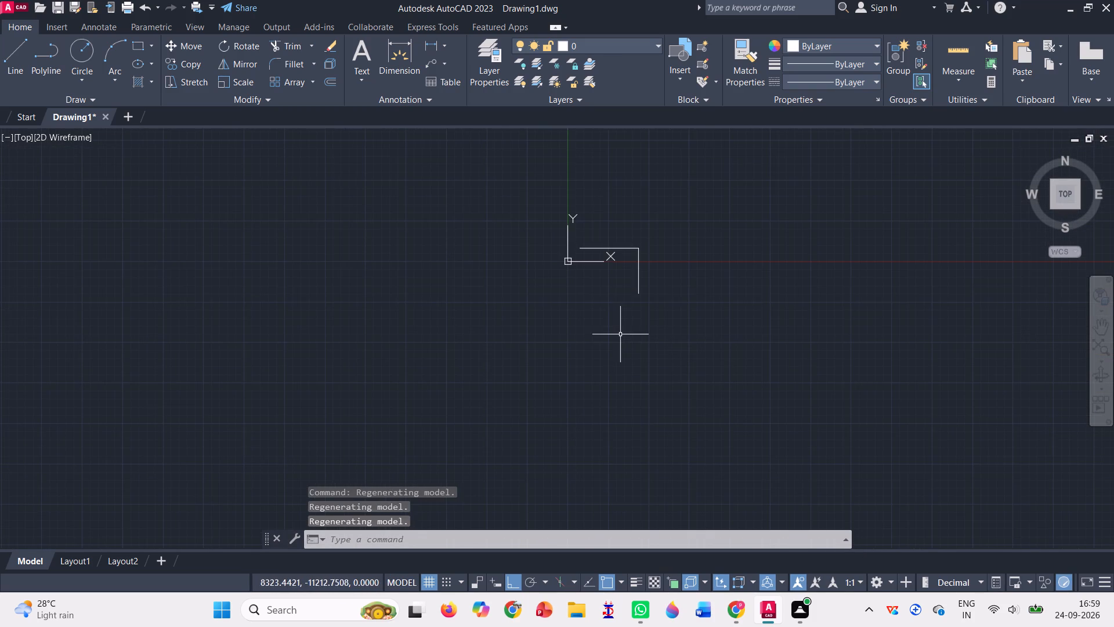
pyautogui.scroll(2, 649, 257)
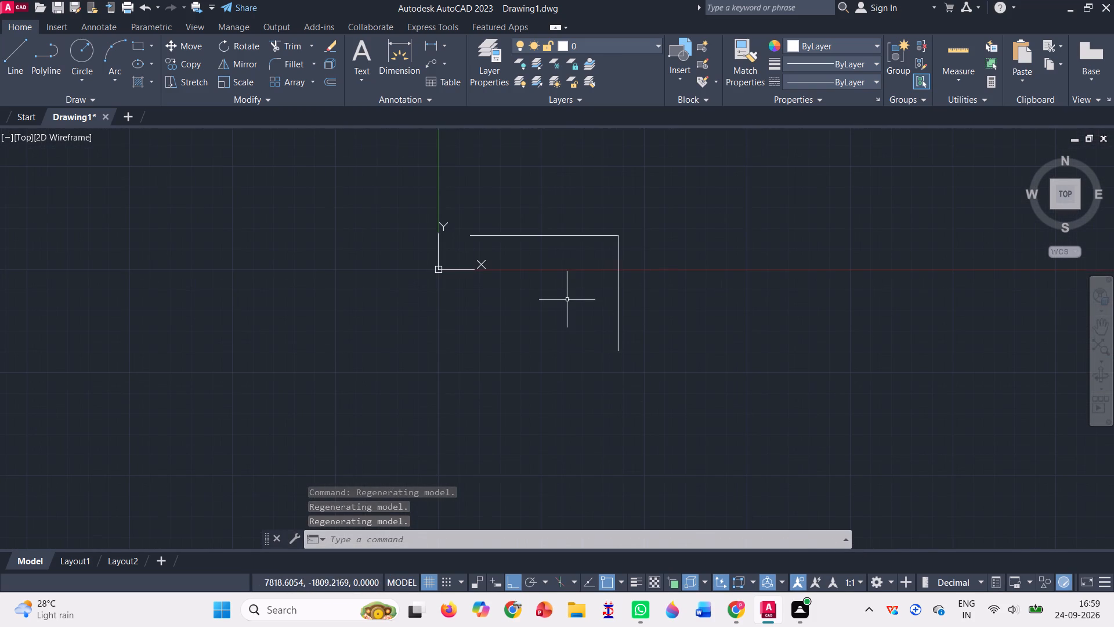
pyautogui.scroll(2, 582, 288)
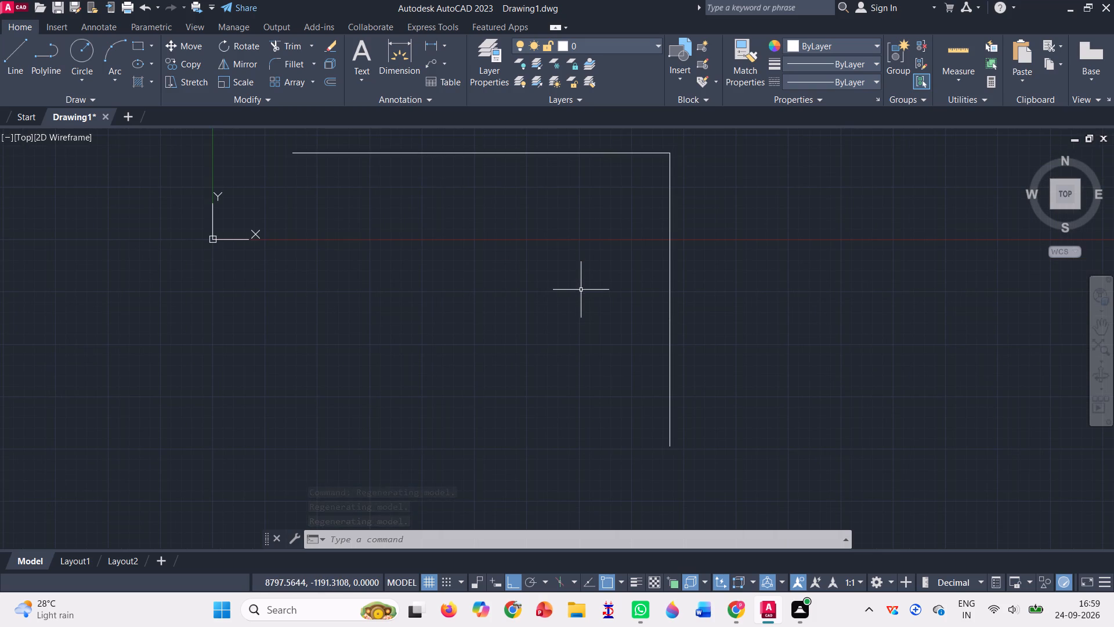
pyautogui.scroll(-1, 504, 302)
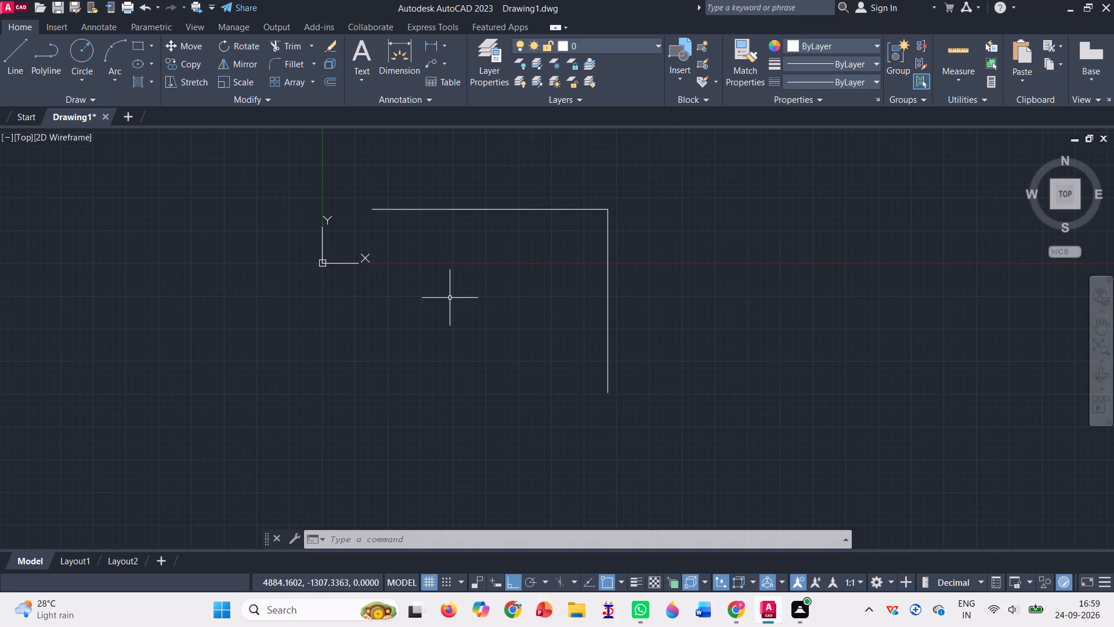
pyautogui.click(8, 63)
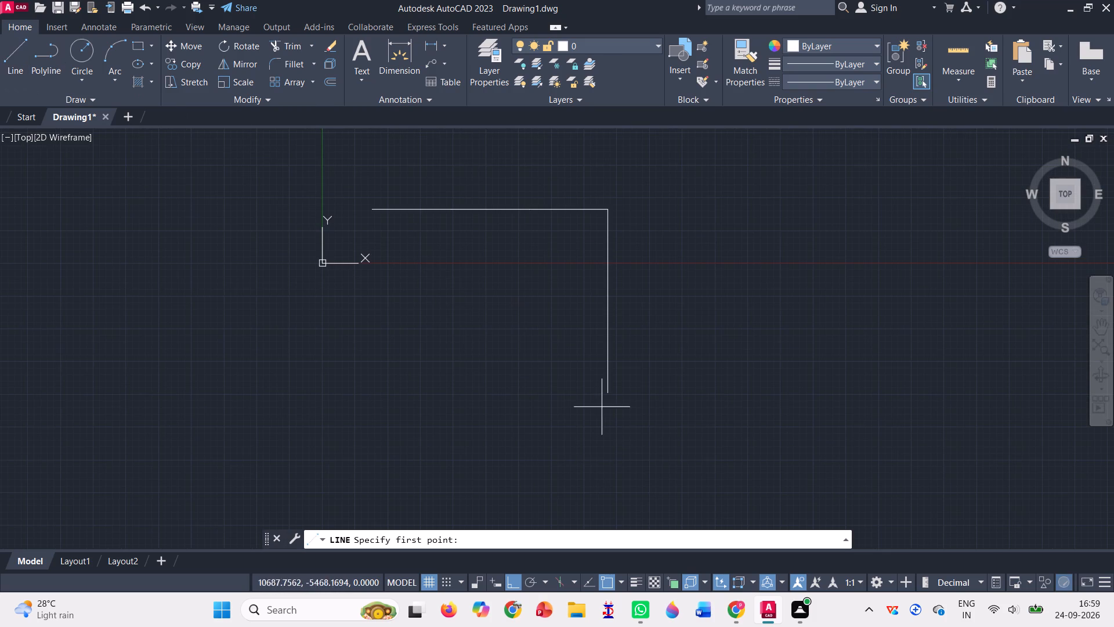
pyautogui.click(610, 392)
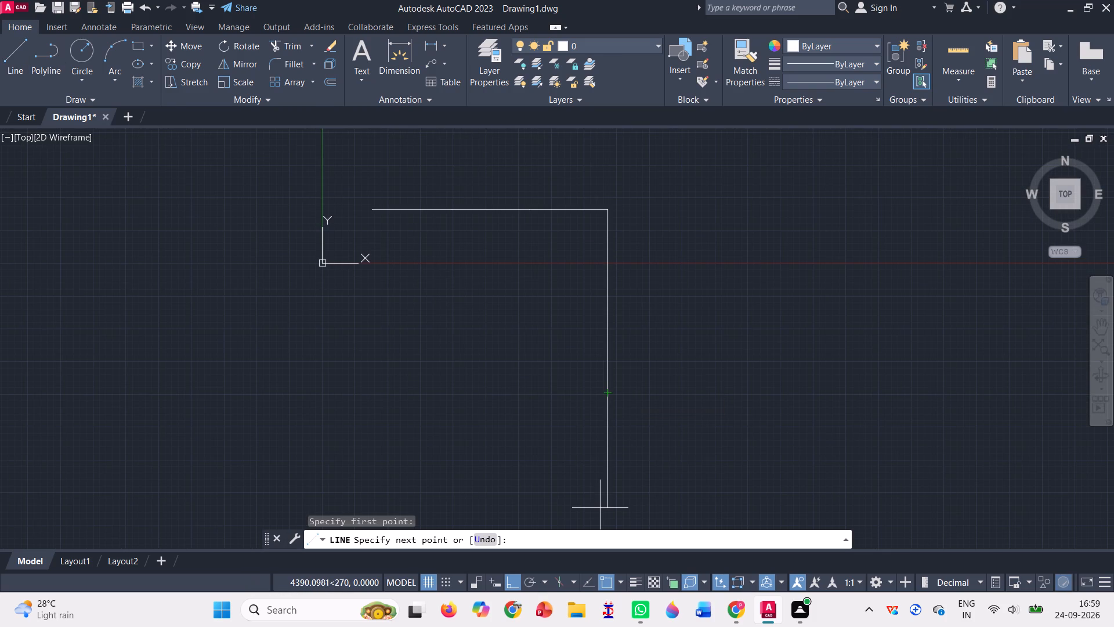
pyautogui.scroll(1, 602, 539)
pyautogui.write('4000')
pyautogui.press('Return')
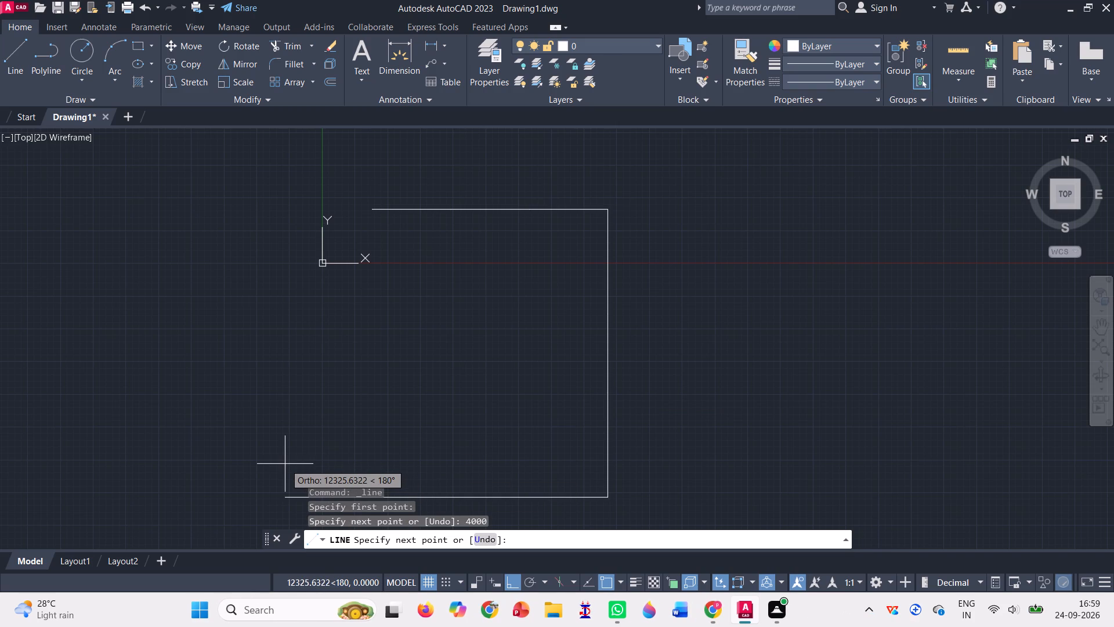
# Draw the outline's bottom edge leftward from the lower right corner as three consecutive 3000 segments.
pyautogui.write('3000')
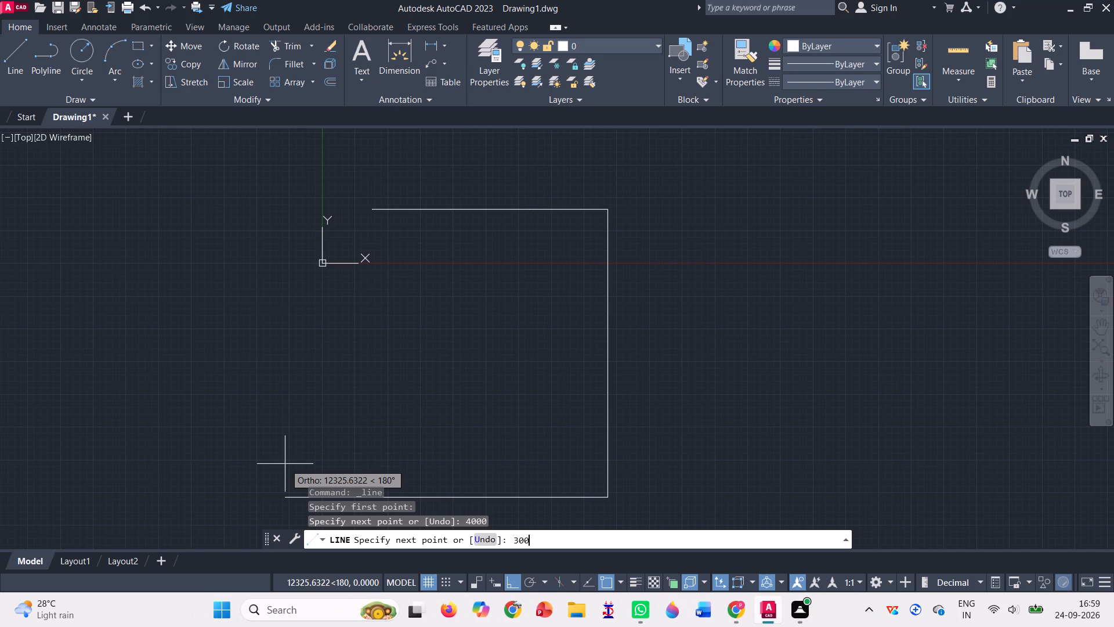
pyautogui.press('Return')
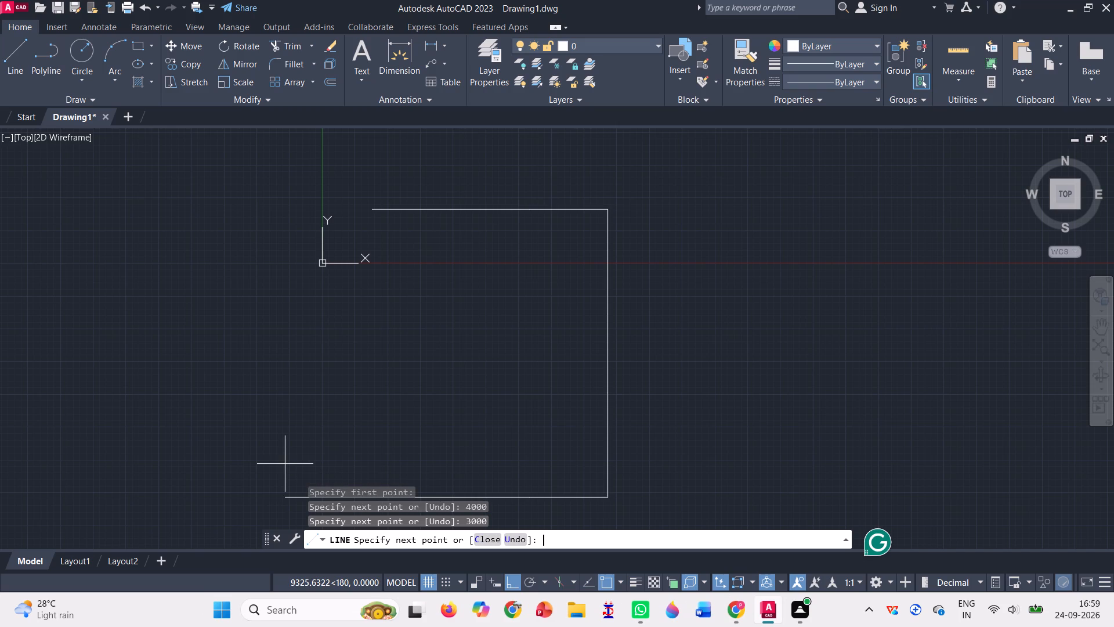
pyautogui.write('3000')
pyautogui.press('Return')
pyautogui.write('3000')
pyautogui.press('Return')
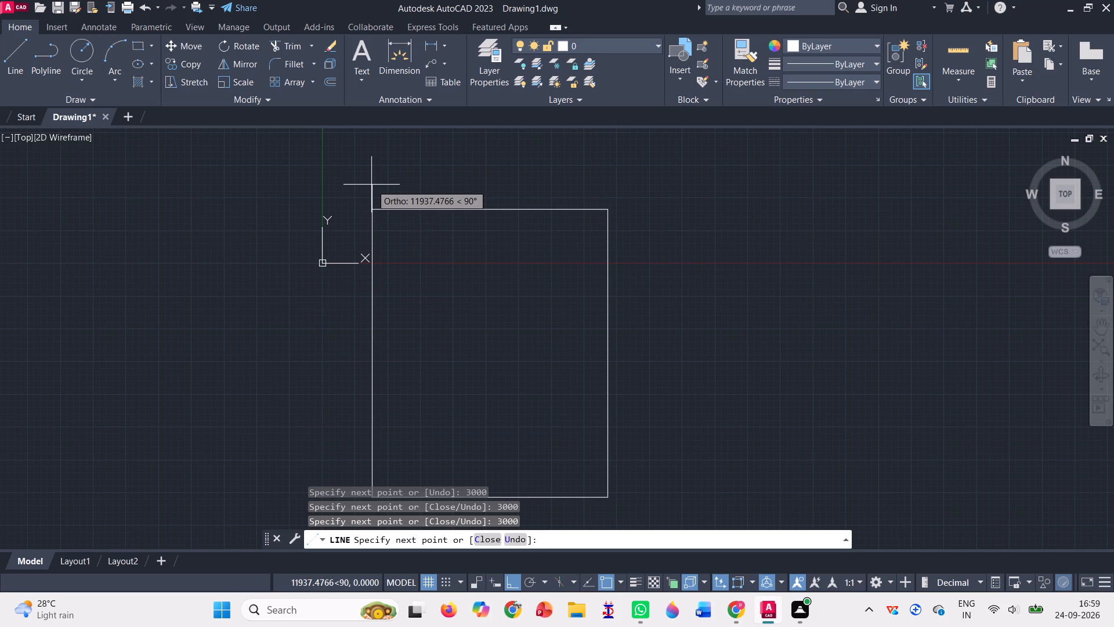
# Draw the outline's left side upward from the lower left corner with segments of 4000, 3000 and 4000, closing the rectangle.
pyautogui.write('4000')
pyautogui.press('Return')
pyautogui.write('3000')
pyautogui.press('Return')
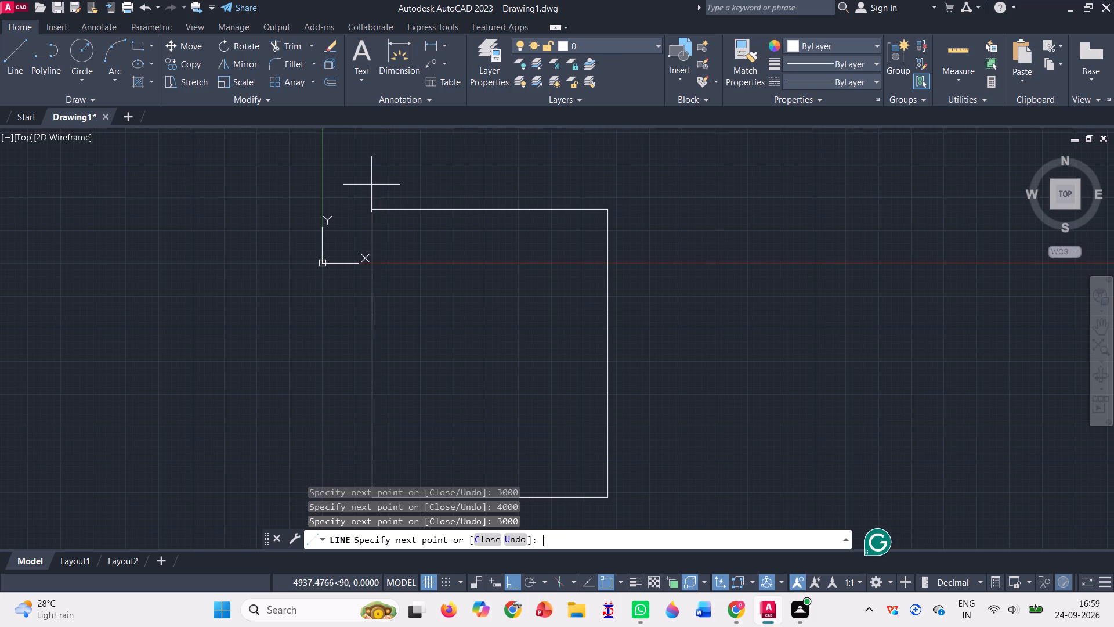
pyautogui.write('4000')
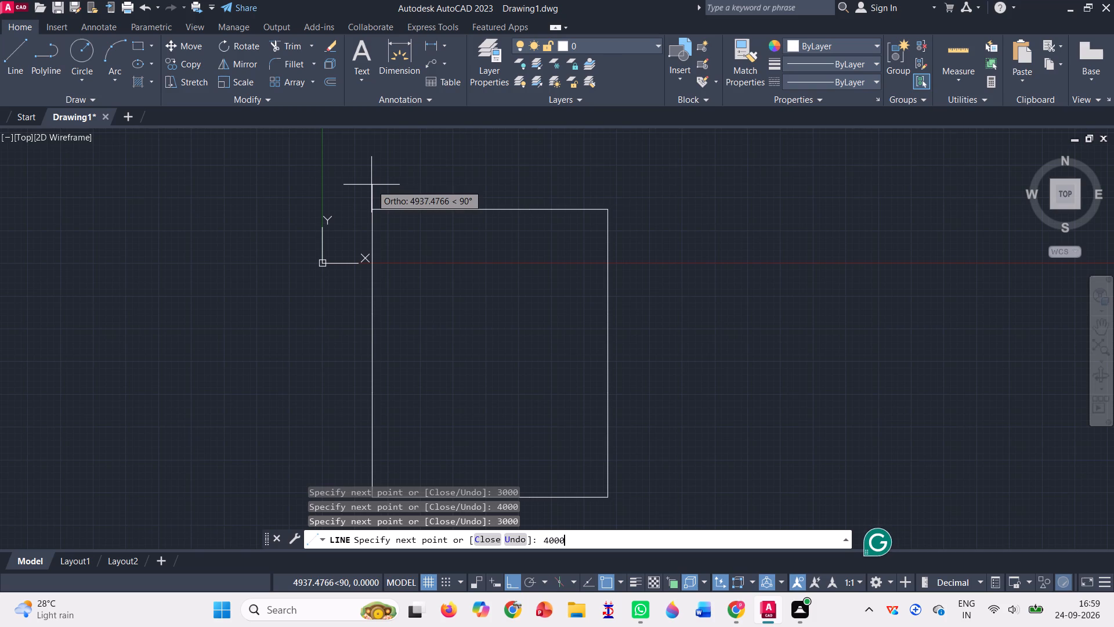
pyautogui.press('Return')
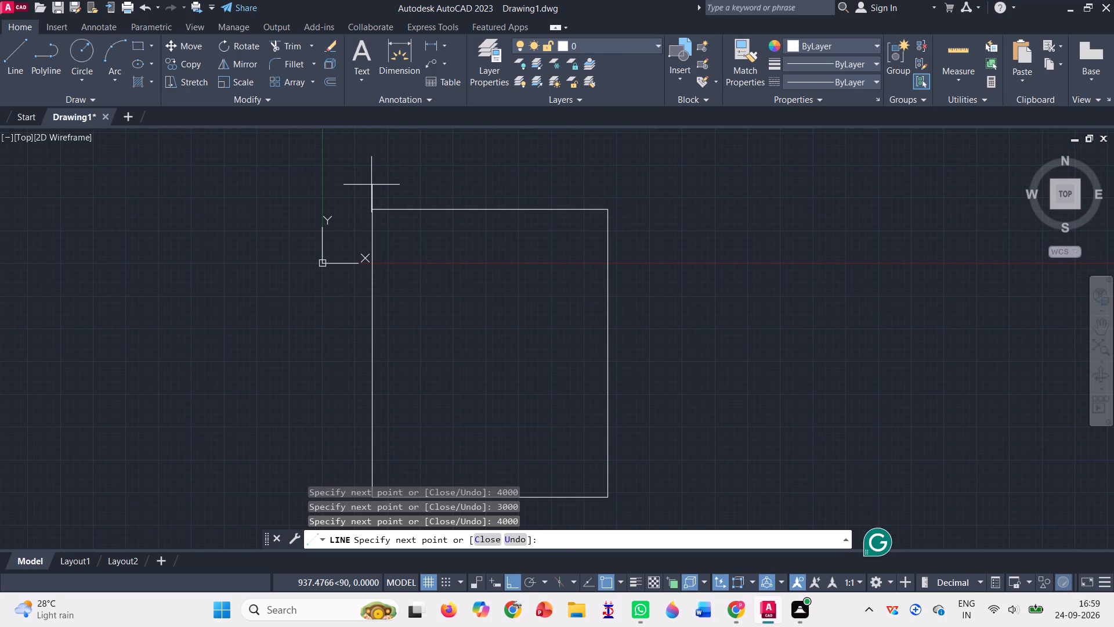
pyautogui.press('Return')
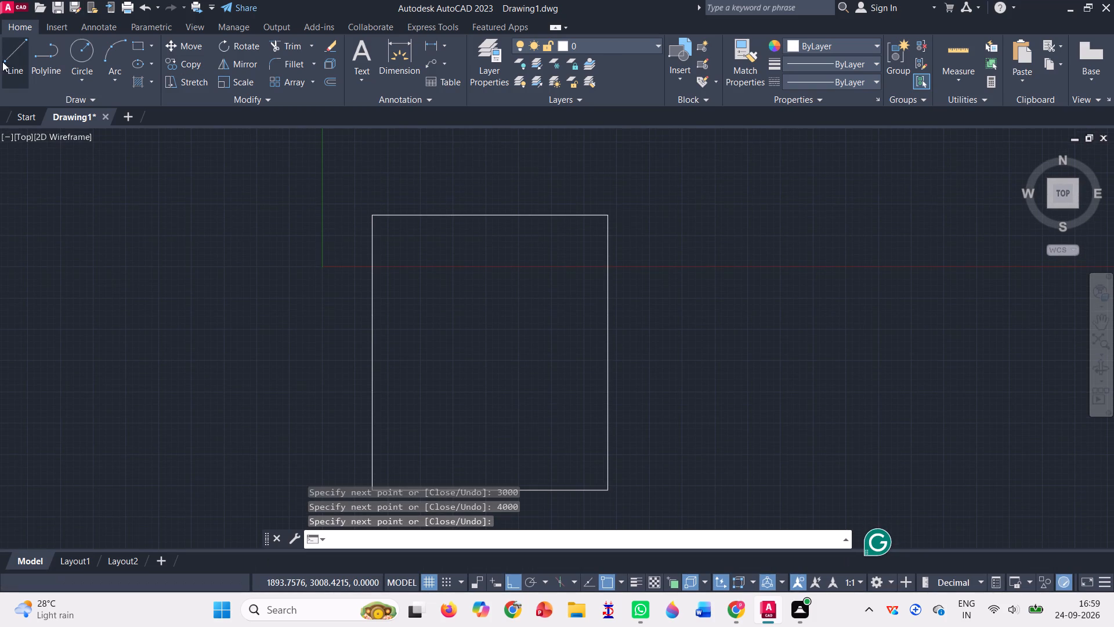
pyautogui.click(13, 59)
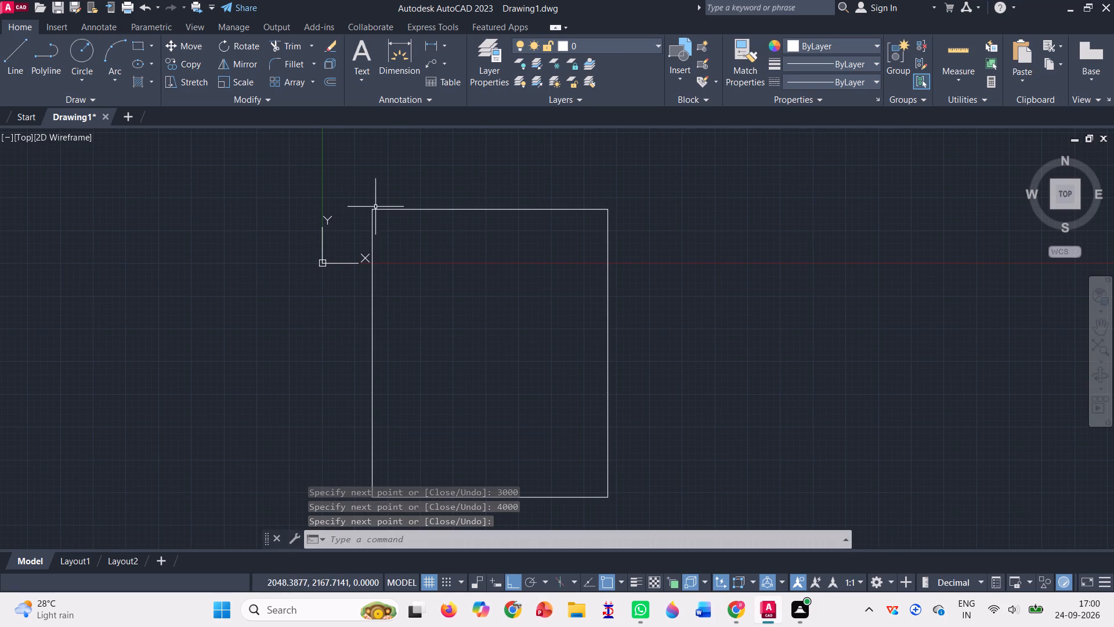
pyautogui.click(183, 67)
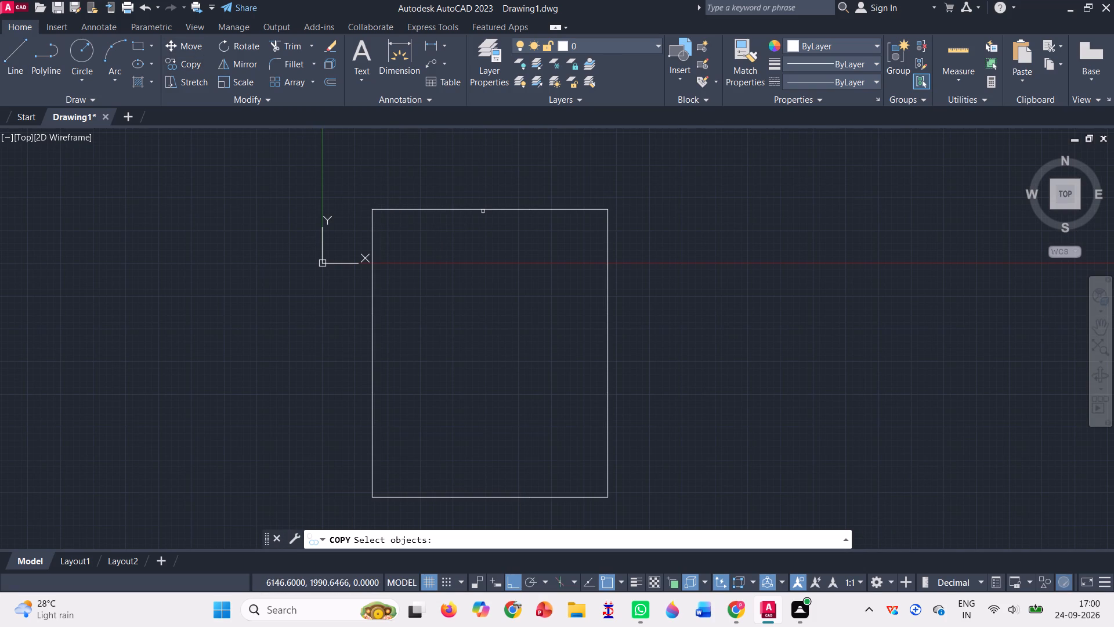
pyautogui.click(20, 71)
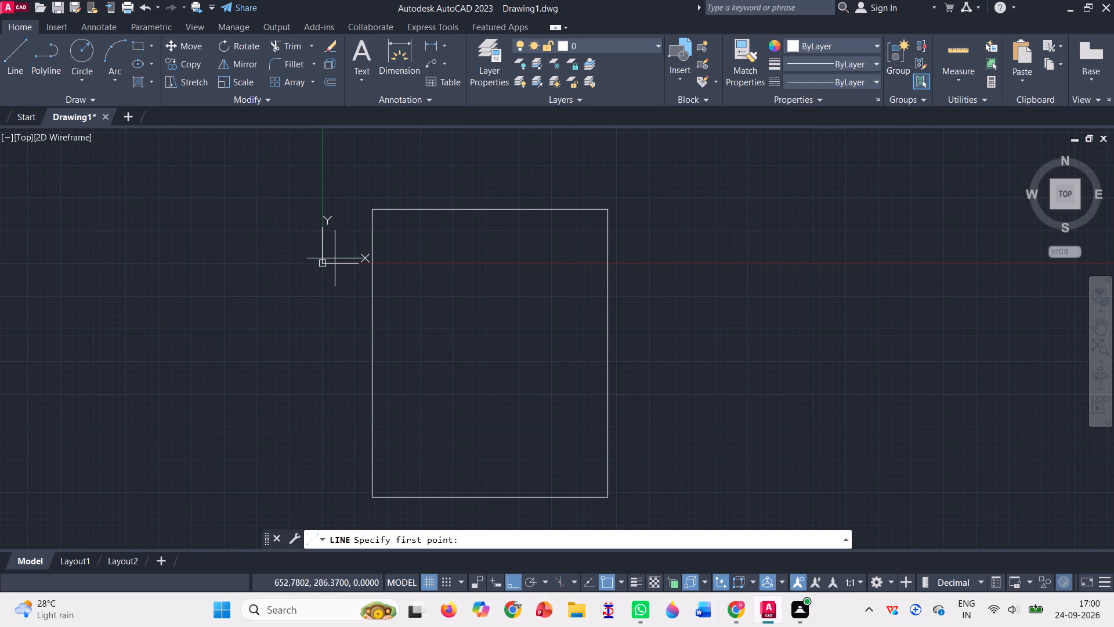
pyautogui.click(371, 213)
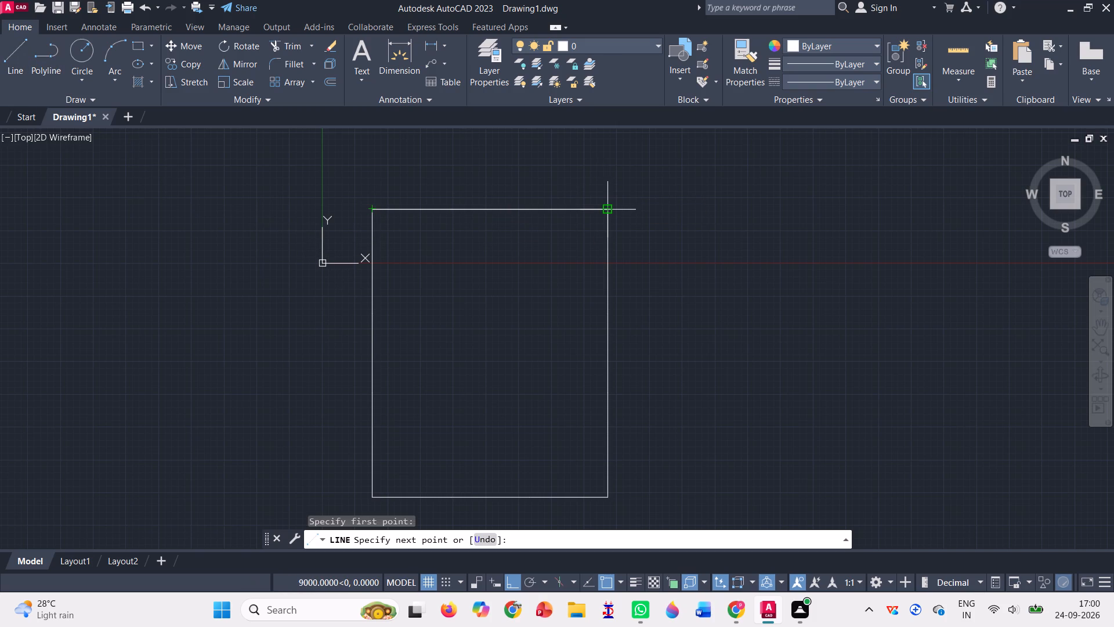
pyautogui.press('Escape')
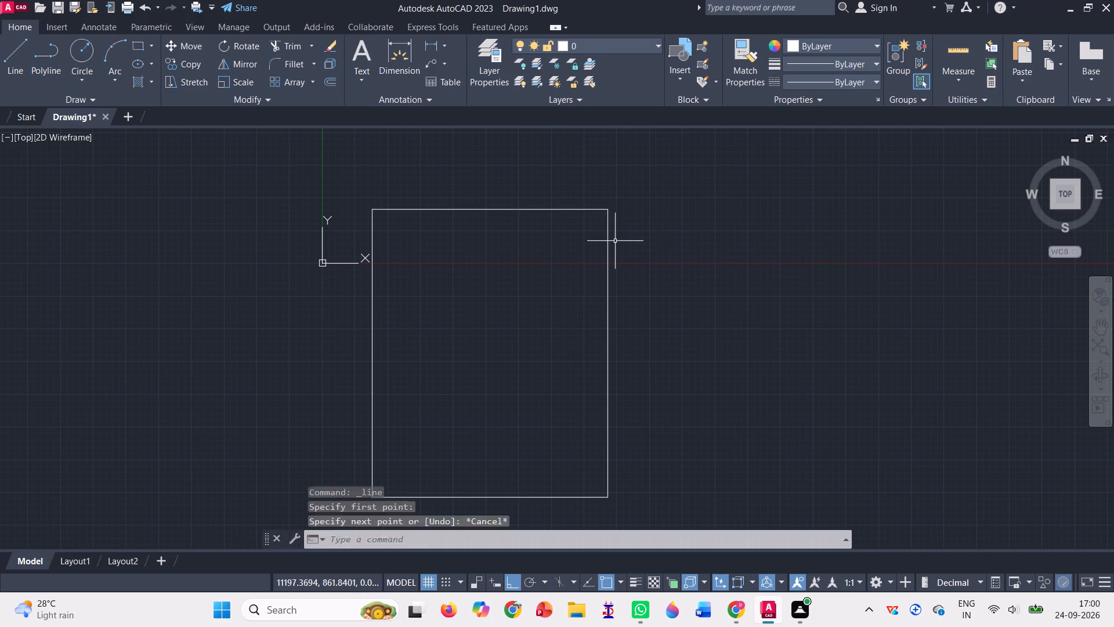
# Draw a horizontal line along the rectangle's top edge from its upper left corner, overshooting both upper corners.
pyautogui.click(16, 66)
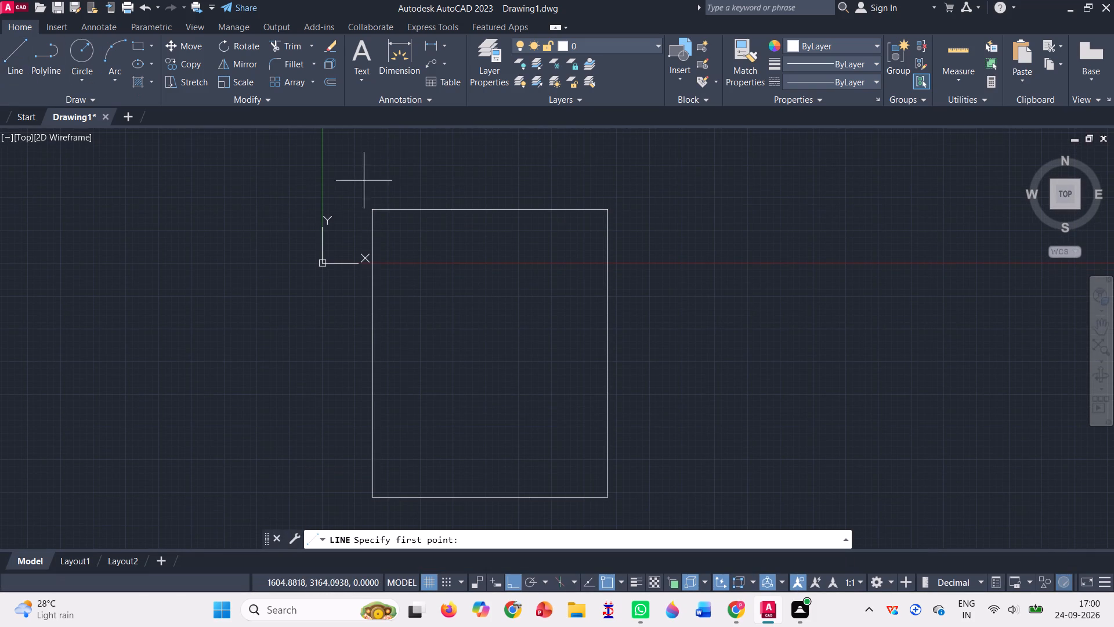
pyautogui.click(374, 207)
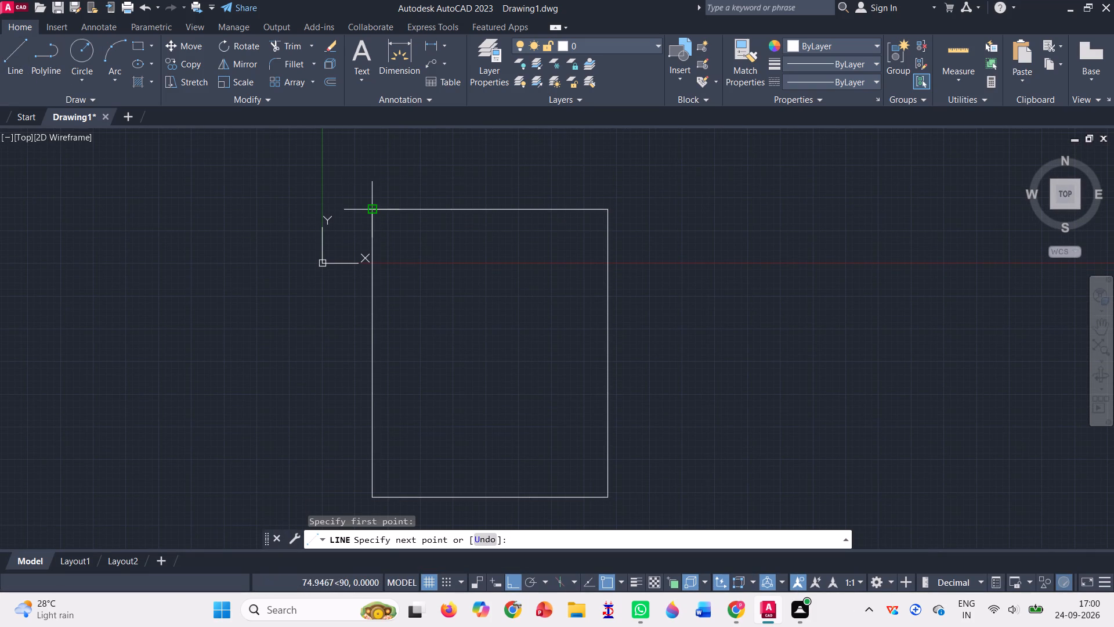
pyautogui.click(281, 197)
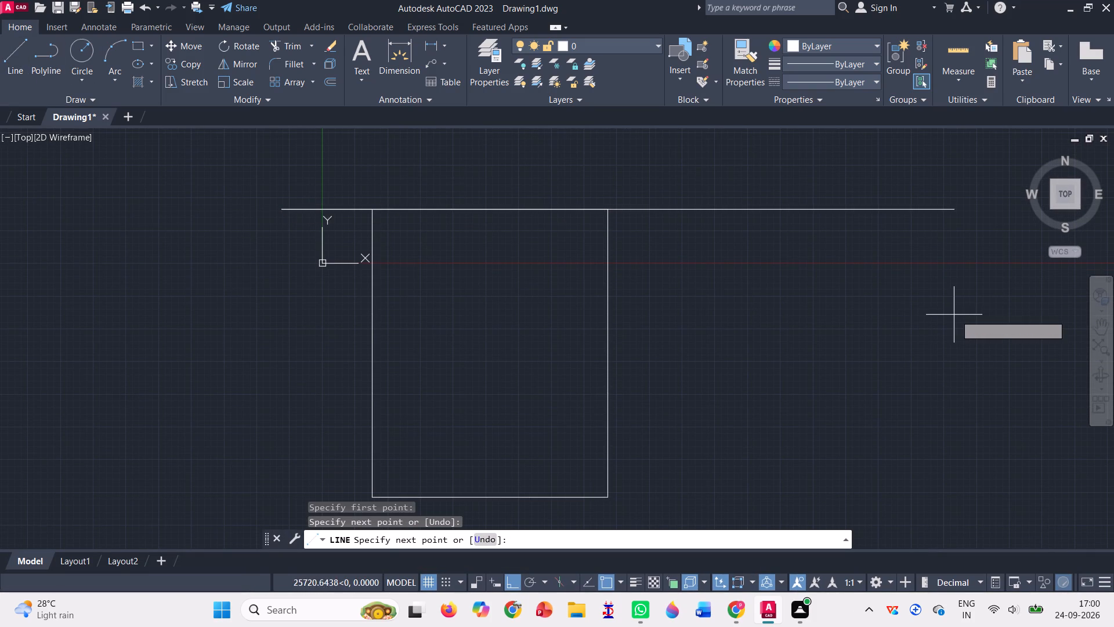
pyautogui.click(663, 229)
pyautogui.press('Escape')
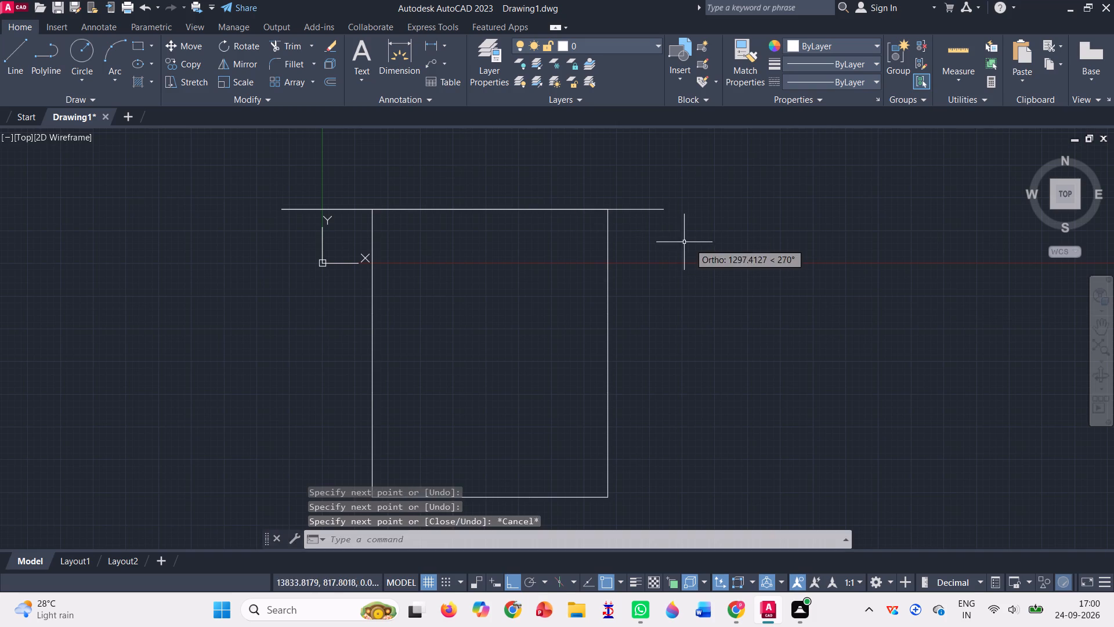
# Draw a vertical line along the rectangle's right side, extending about 1340 above the upper corner and slightly below the lower one.
pyautogui.click(9, 67)
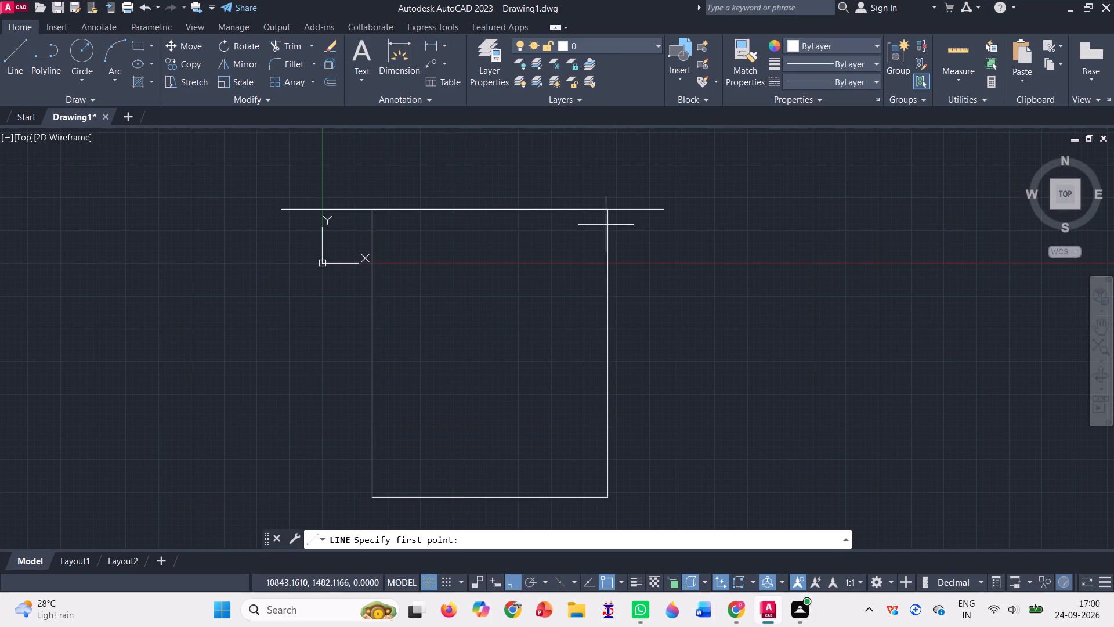
pyautogui.click(603, 210)
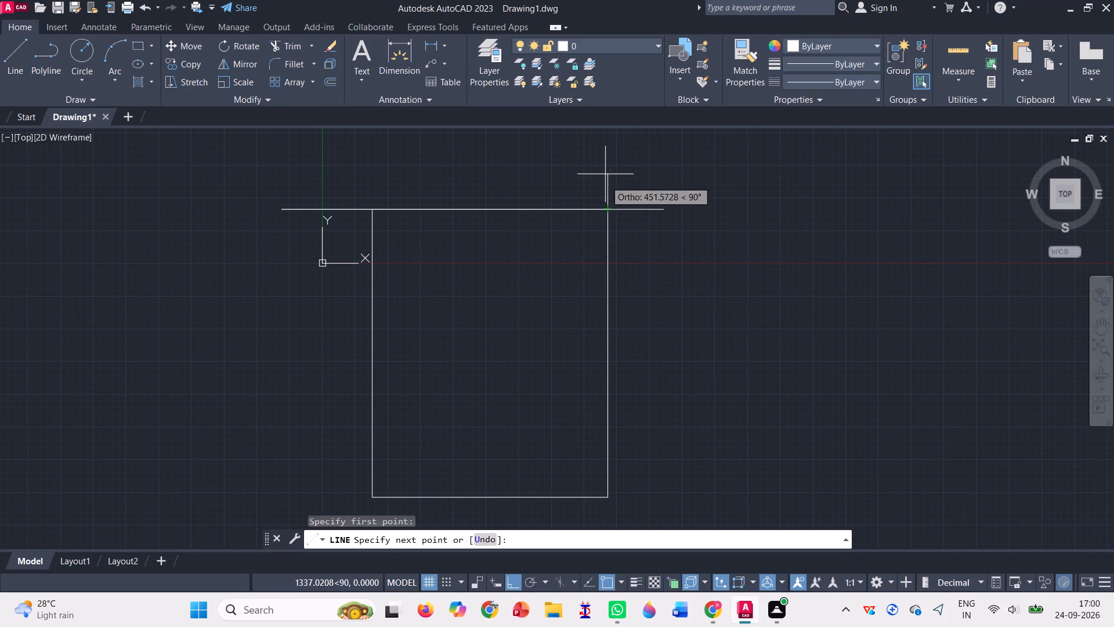
pyautogui.click(605, 174)
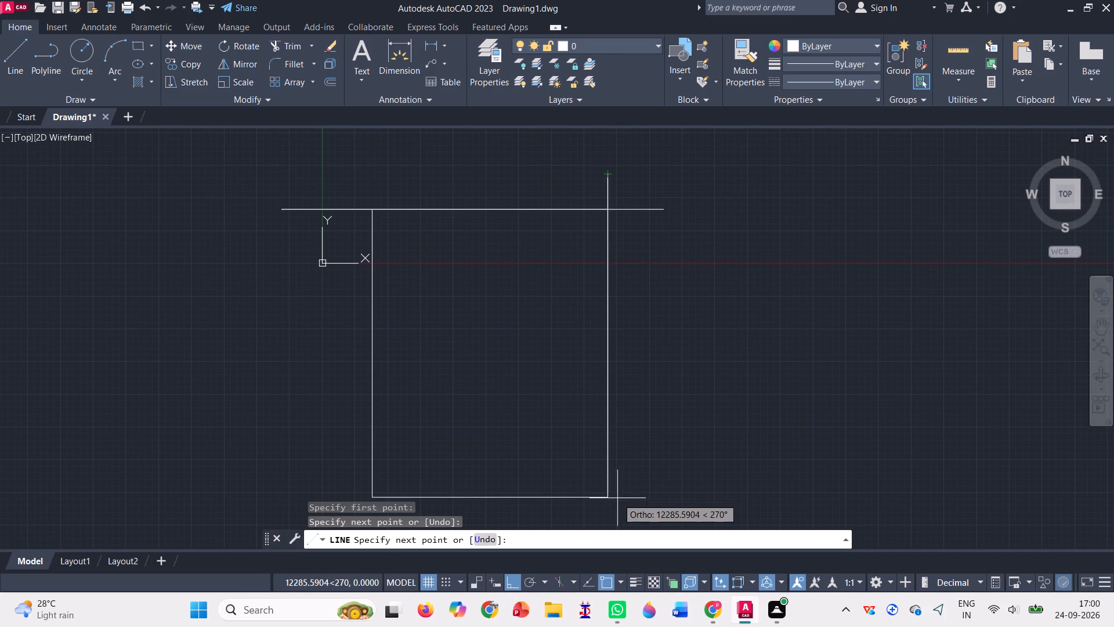
pyautogui.click(609, 524)
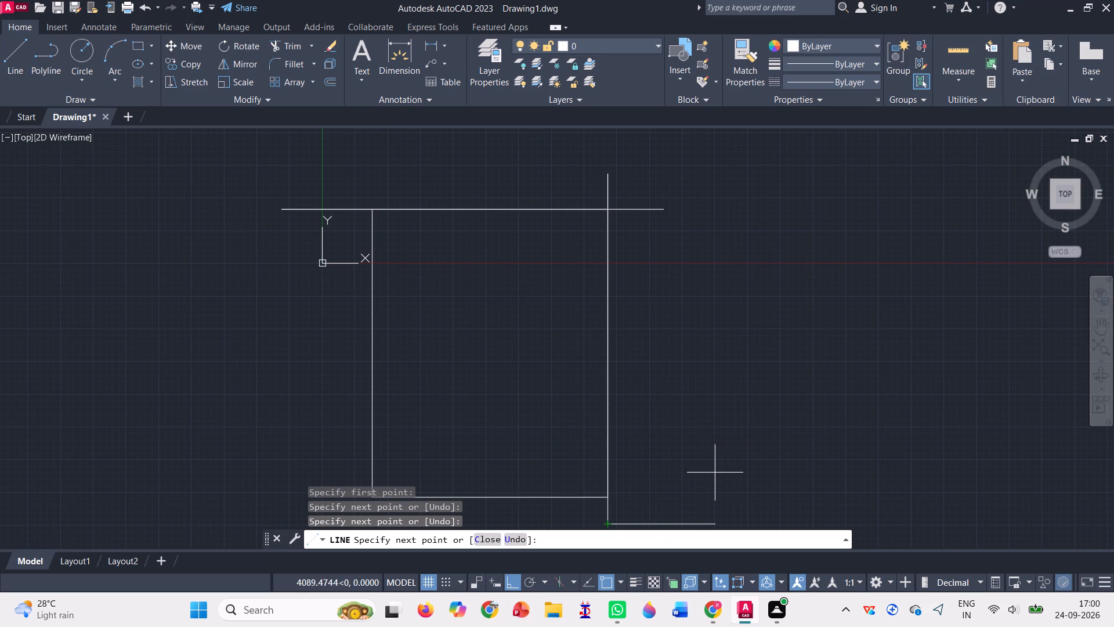
pyautogui.press('Escape')
# Draw a horizontal line about 14760 long along the rectangle's bottom edge, overshooting both lower corners.
pyautogui.scroll(-2, 443, 323)
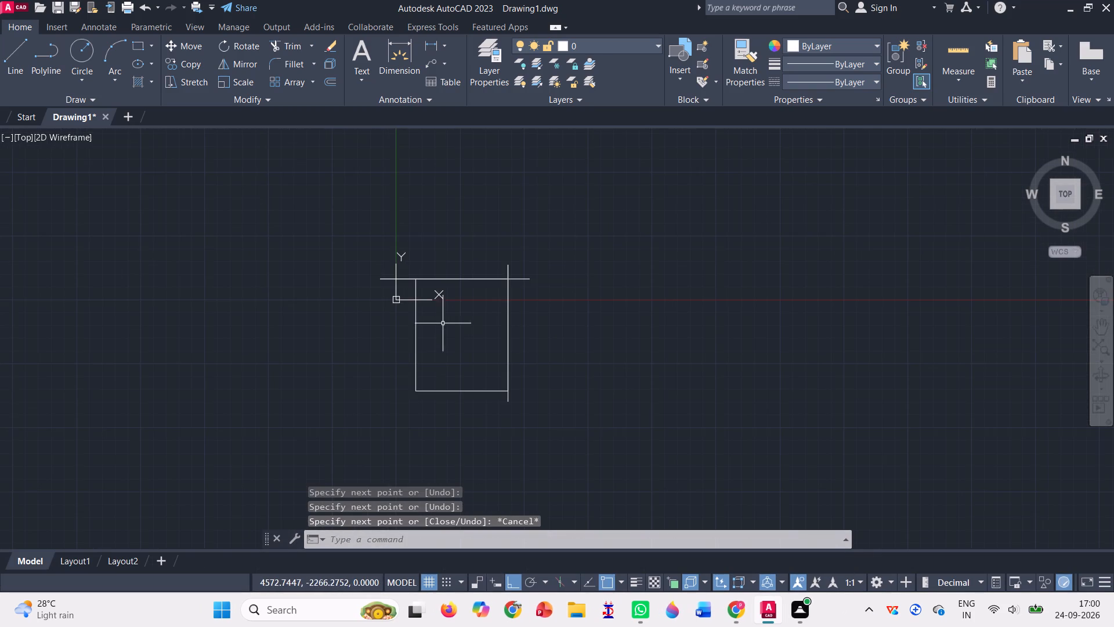
pyautogui.scroll(2, 436, 354)
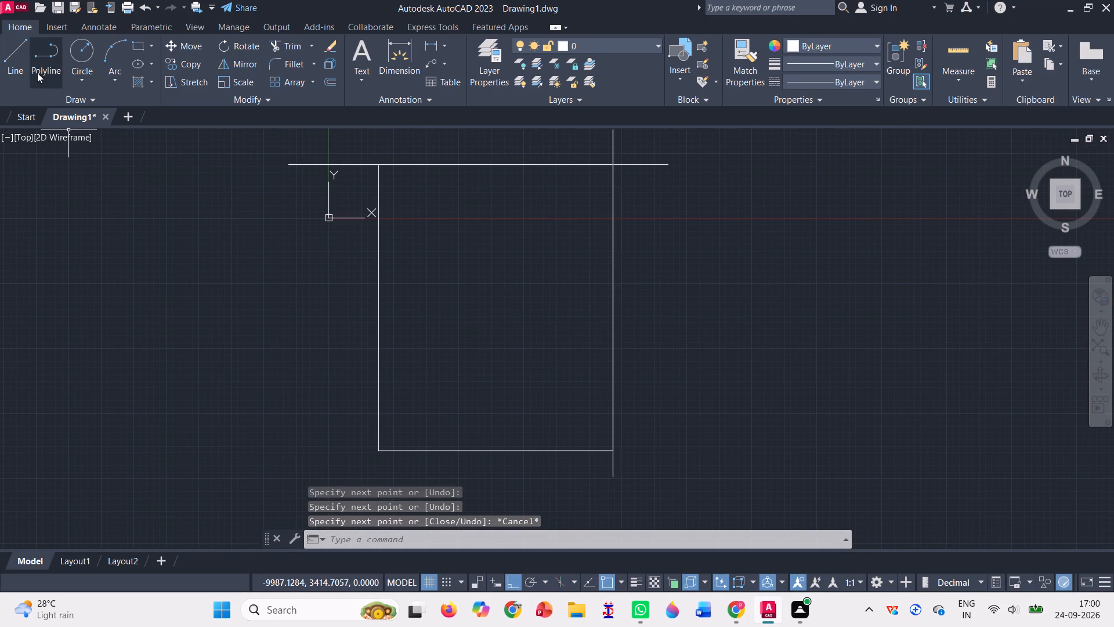
pyautogui.click(19, 60)
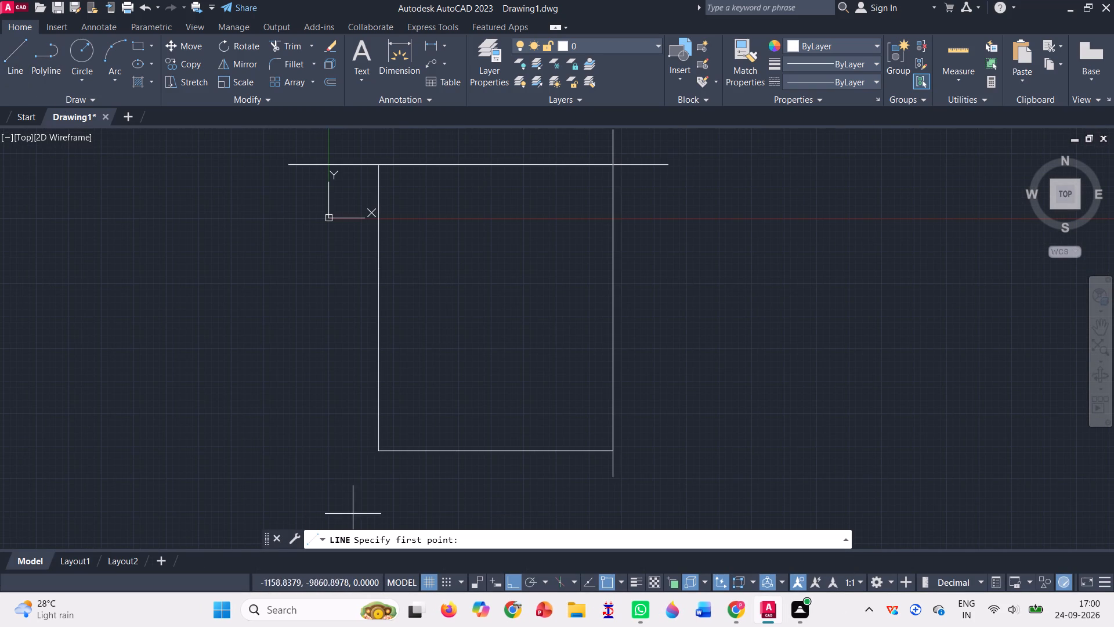
pyautogui.click(377, 455)
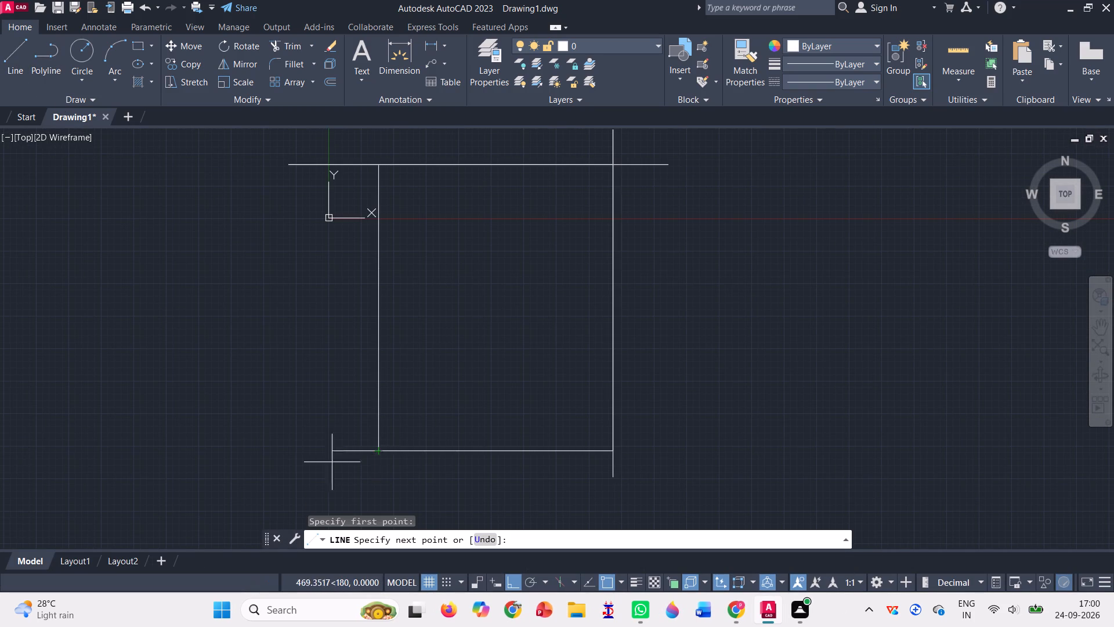
pyautogui.click(317, 460)
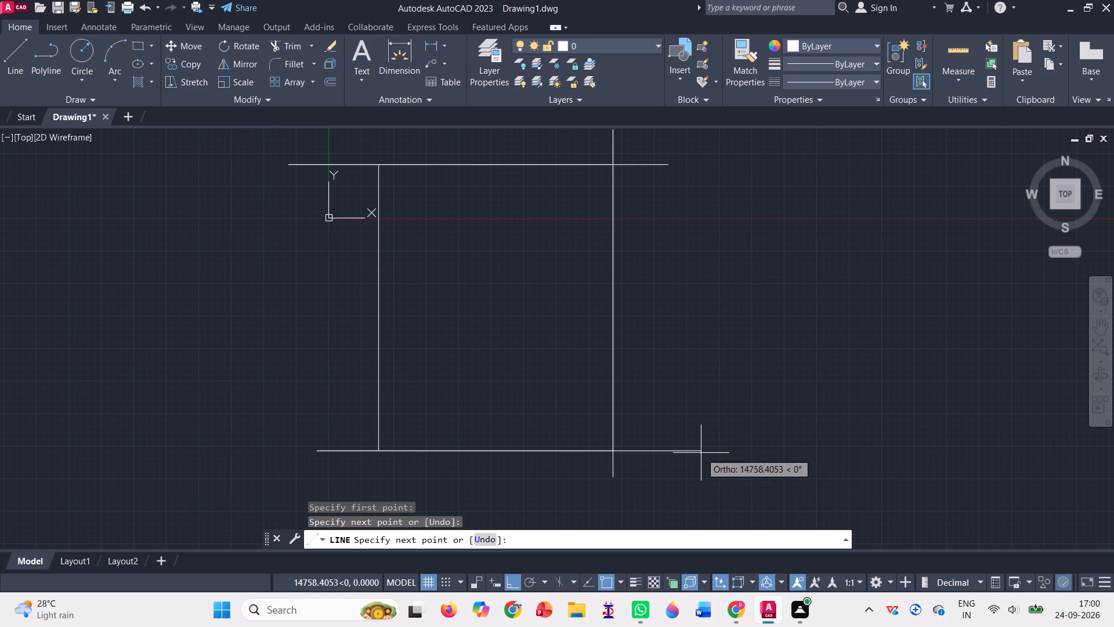
pyautogui.click(701, 453)
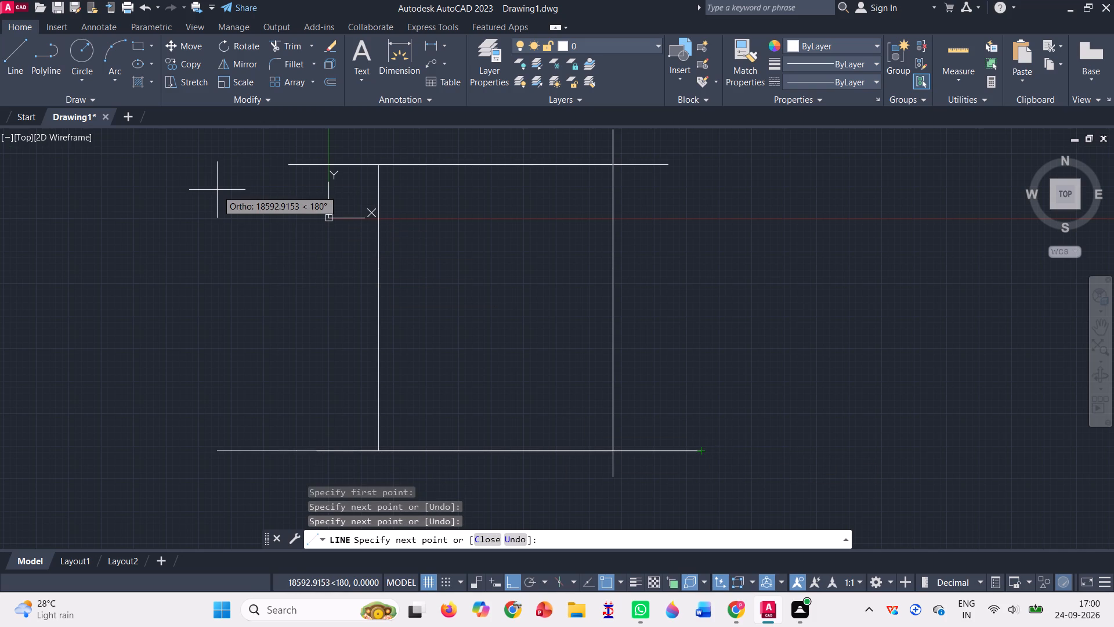
pyautogui.press('Escape')
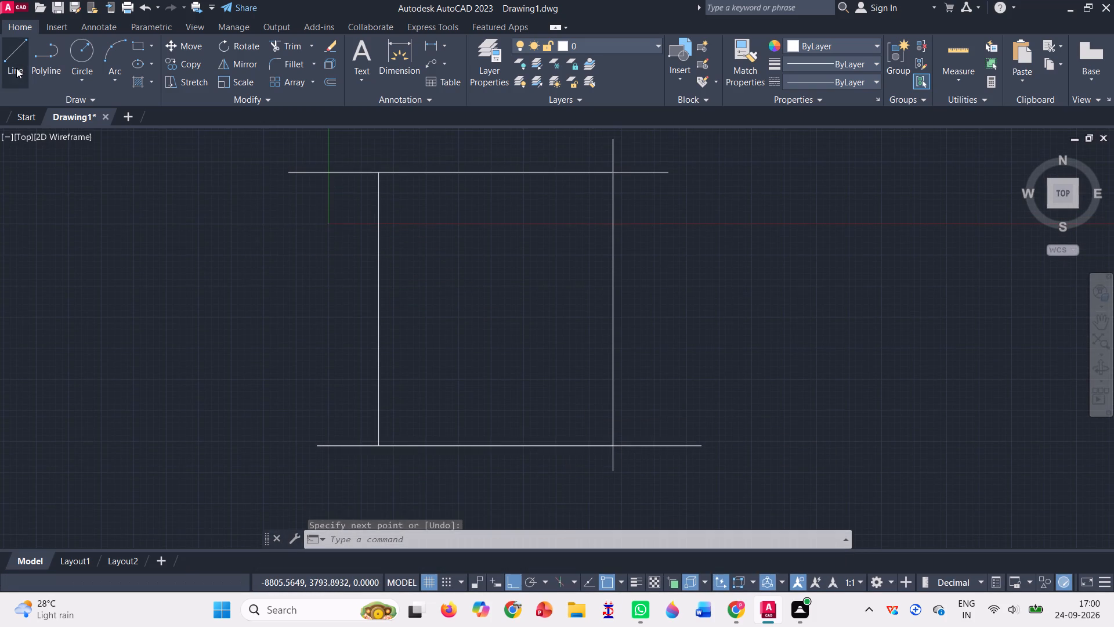
# Draw a vertical line along the rectangle's left side from its lower left corner, overshooting both left corners.
pyautogui.click(16, 68)
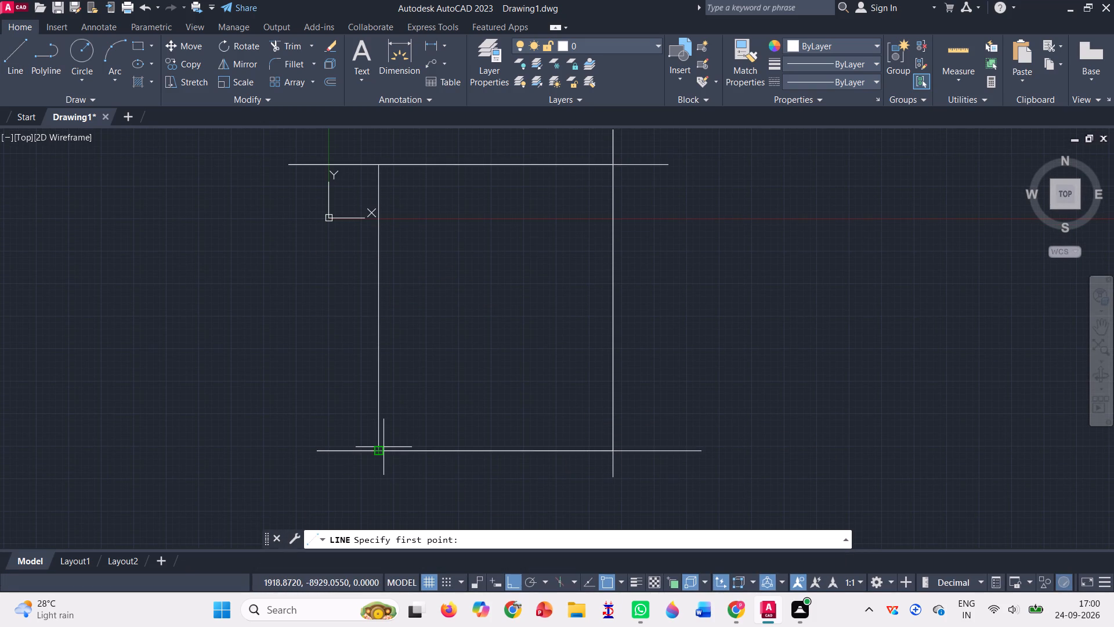
pyautogui.click(377, 452)
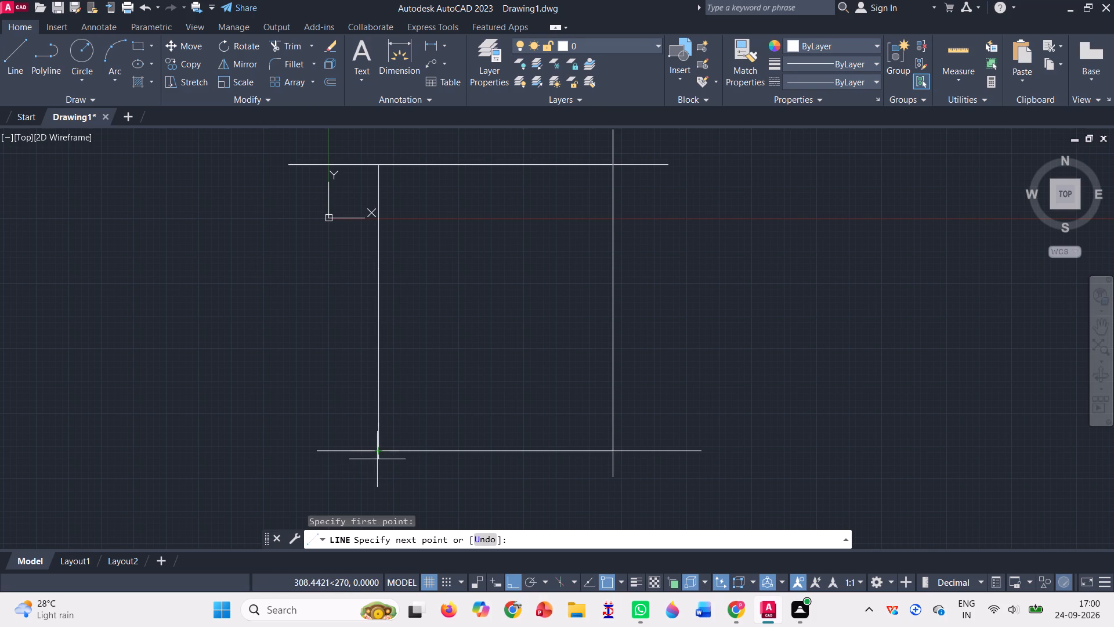
pyautogui.click(377, 485)
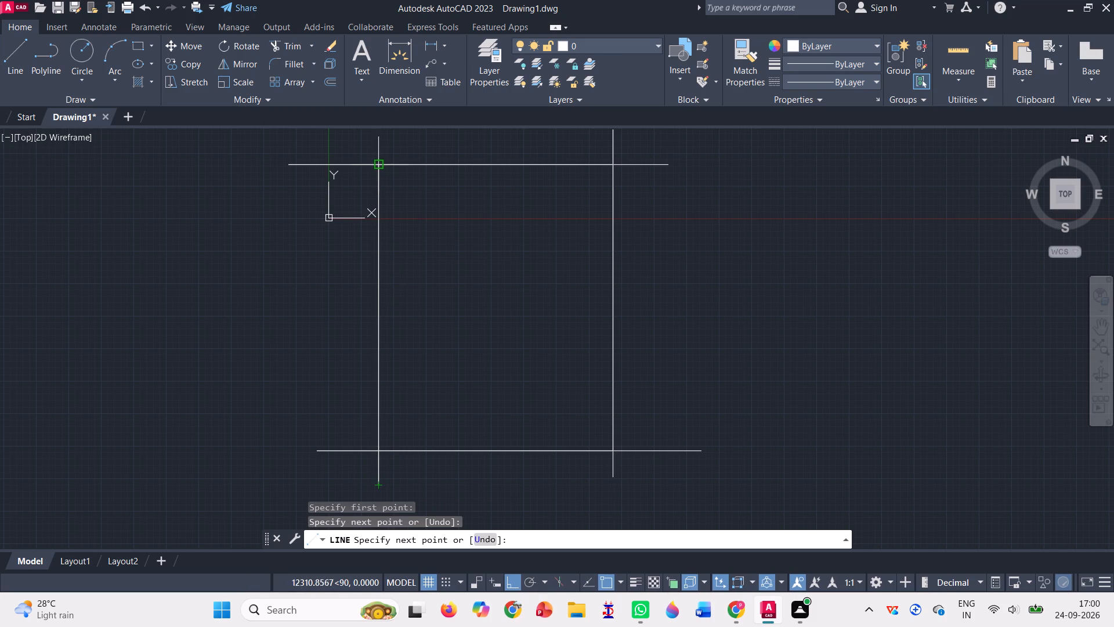
pyautogui.click(383, 139)
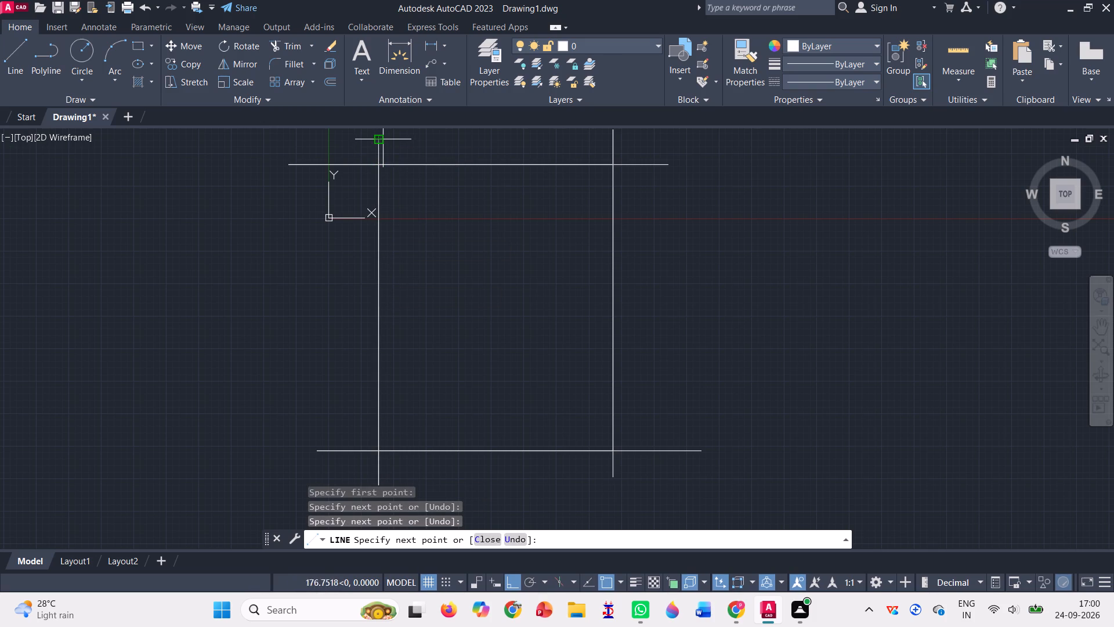
pyautogui.press('Escape')
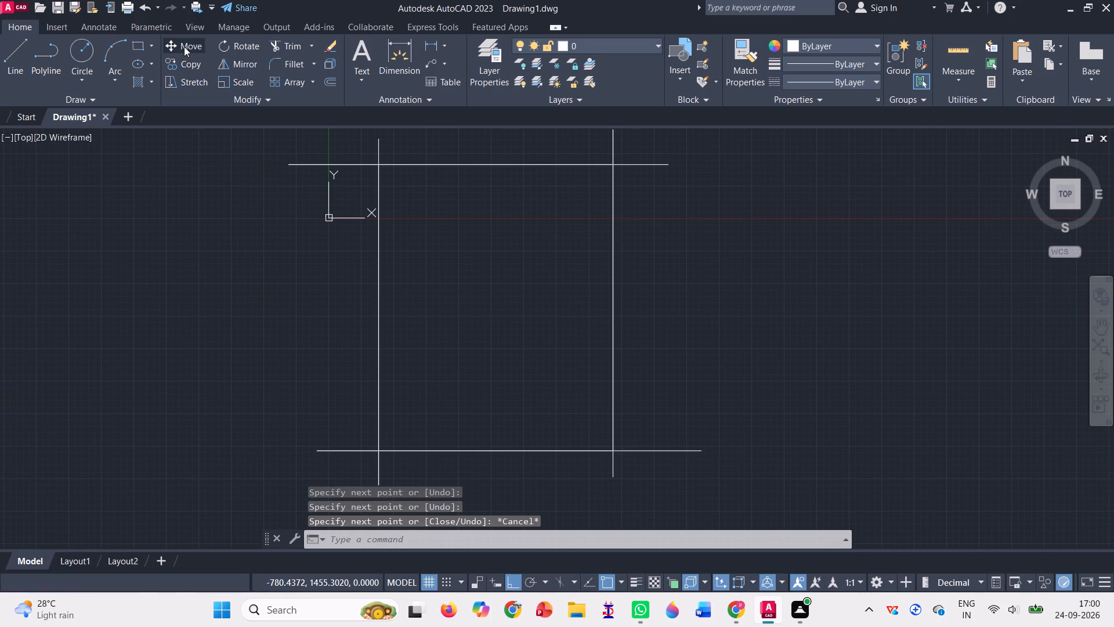
# Copy the long vertical line on the rectangle's right side 50 units to the right and 50 units to the left.
pyautogui.click(190, 62)
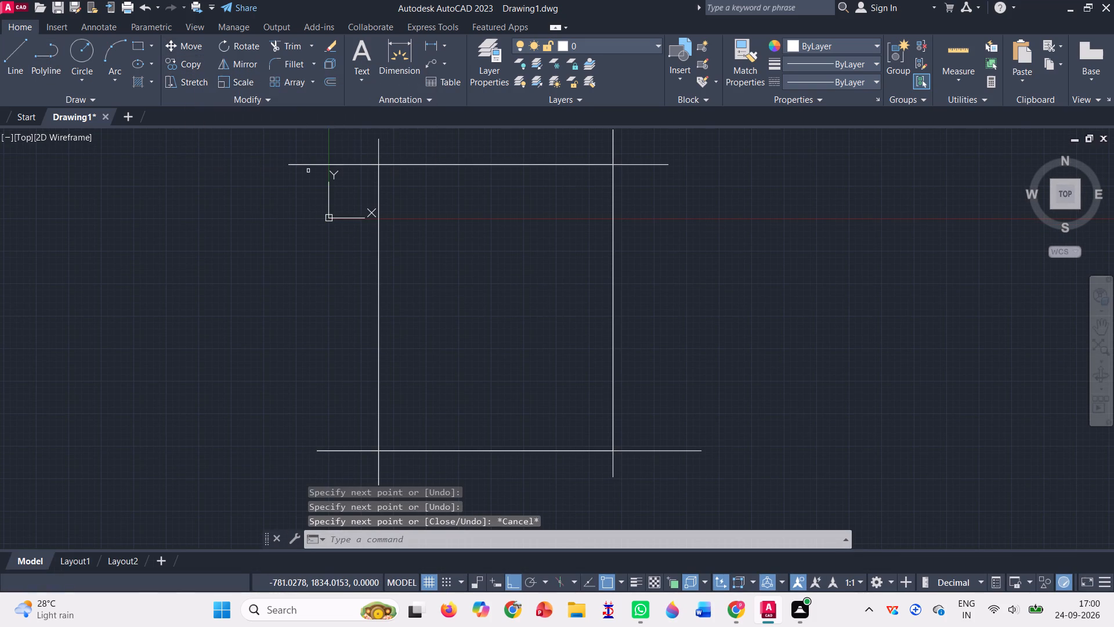
pyautogui.click(614, 334)
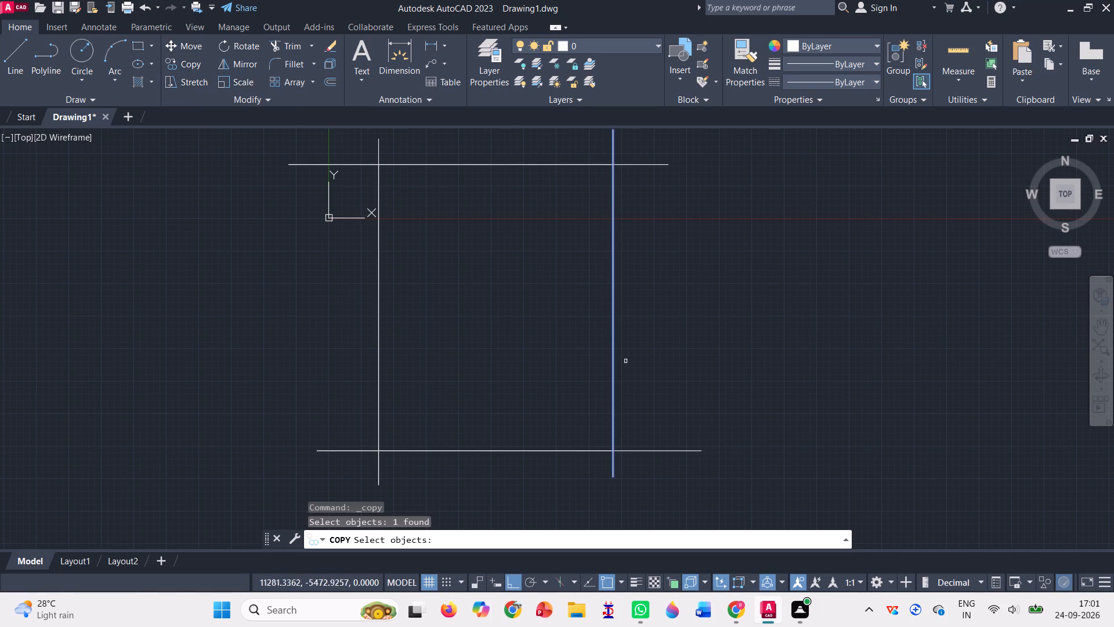
pyautogui.press('Return')
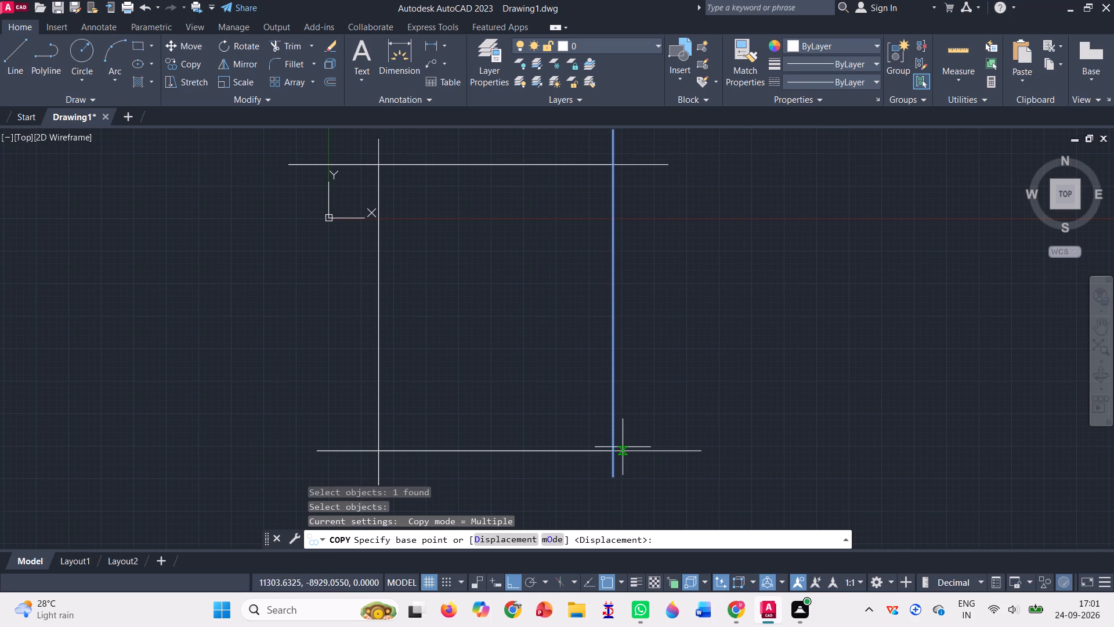
pyautogui.click(613, 447)
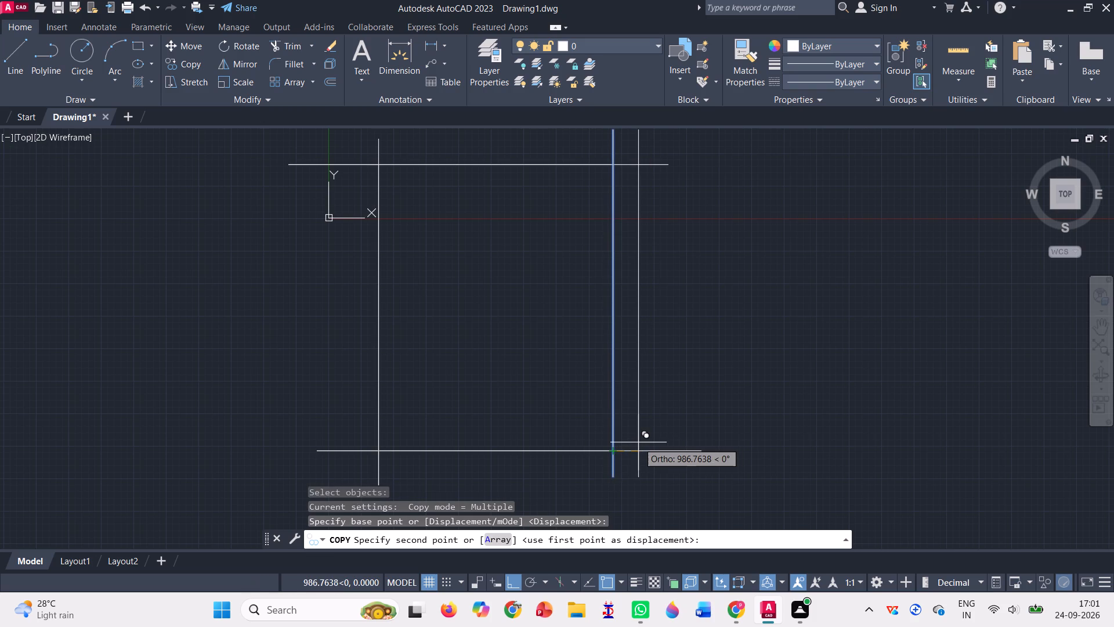
pyautogui.write('50')
pyautogui.press('Return')
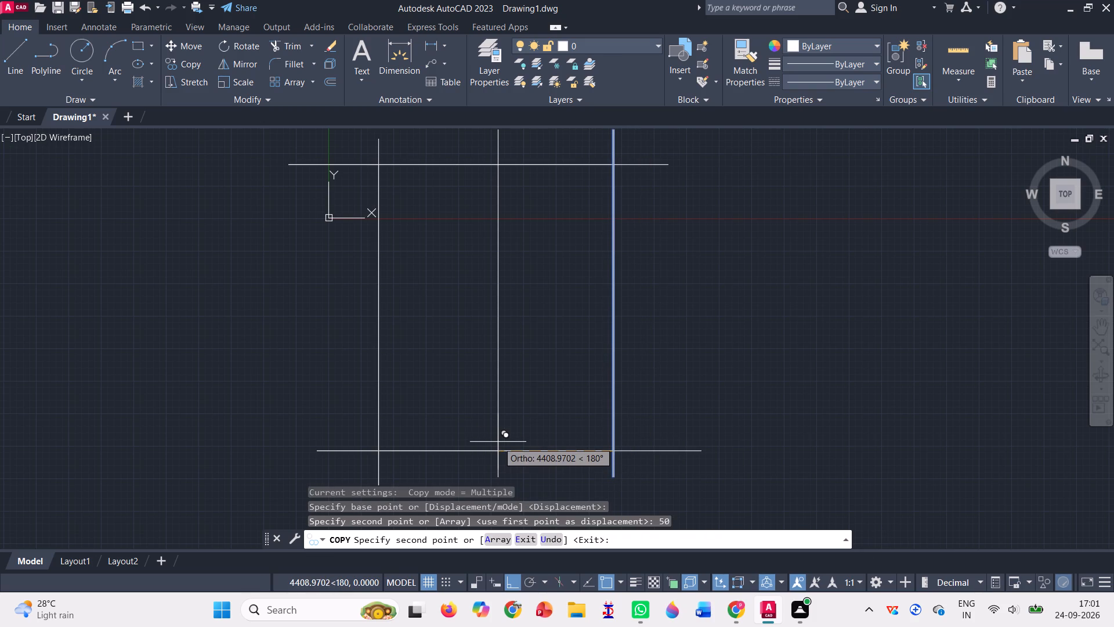
pyautogui.write('50')
pyautogui.press('Return')
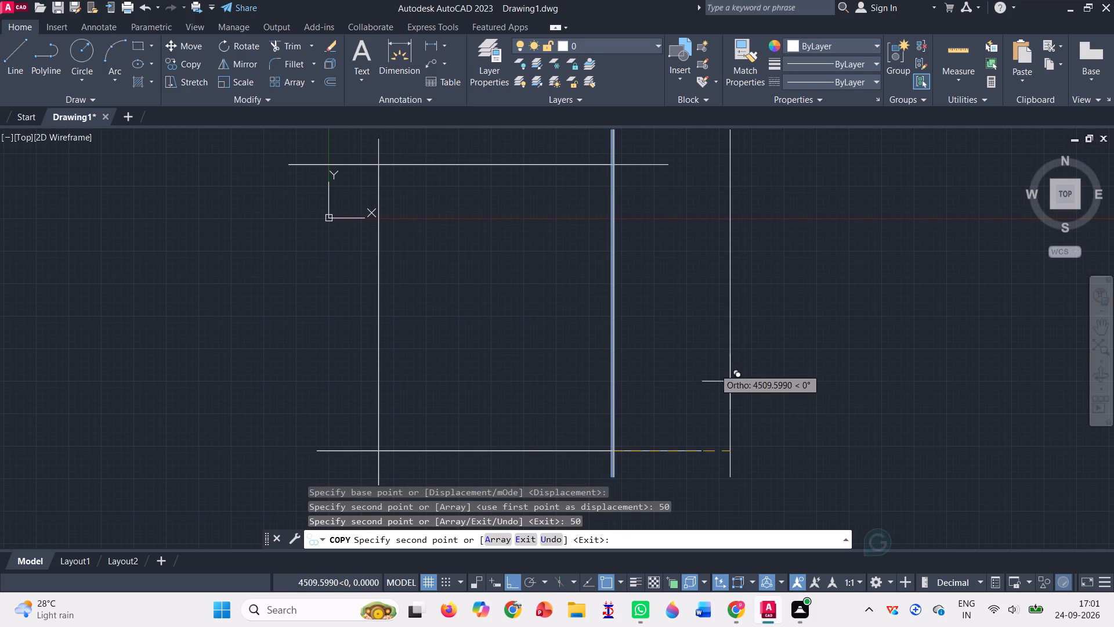
pyautogui.press('Escape')
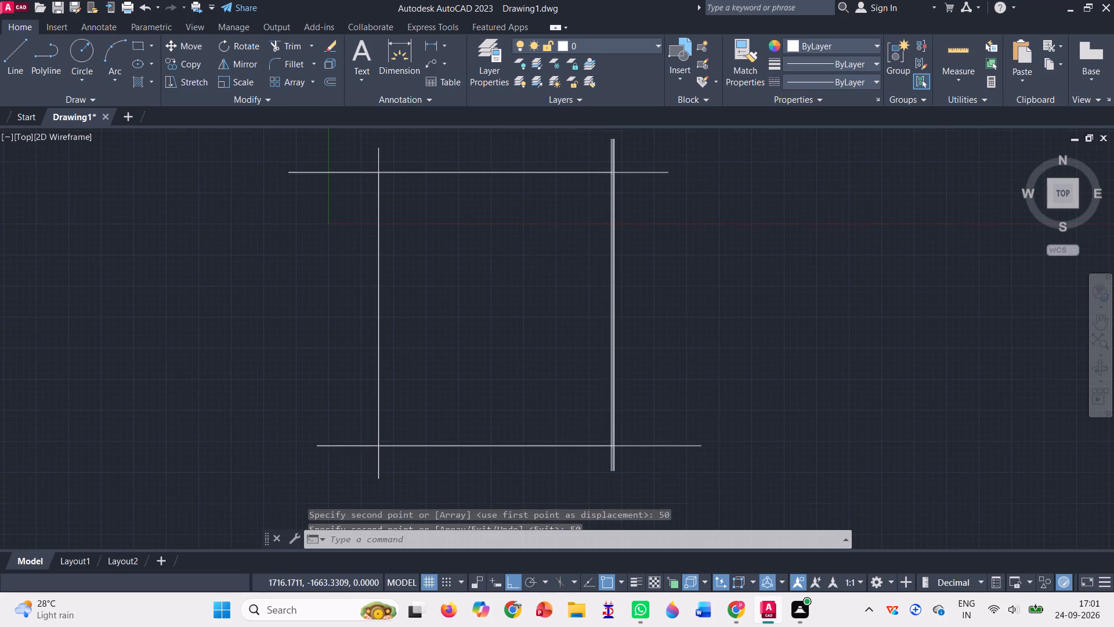
# Move the long horizontal line along the rectangle's bottom edge 50 units down.
pyautogui.click(198, 51)
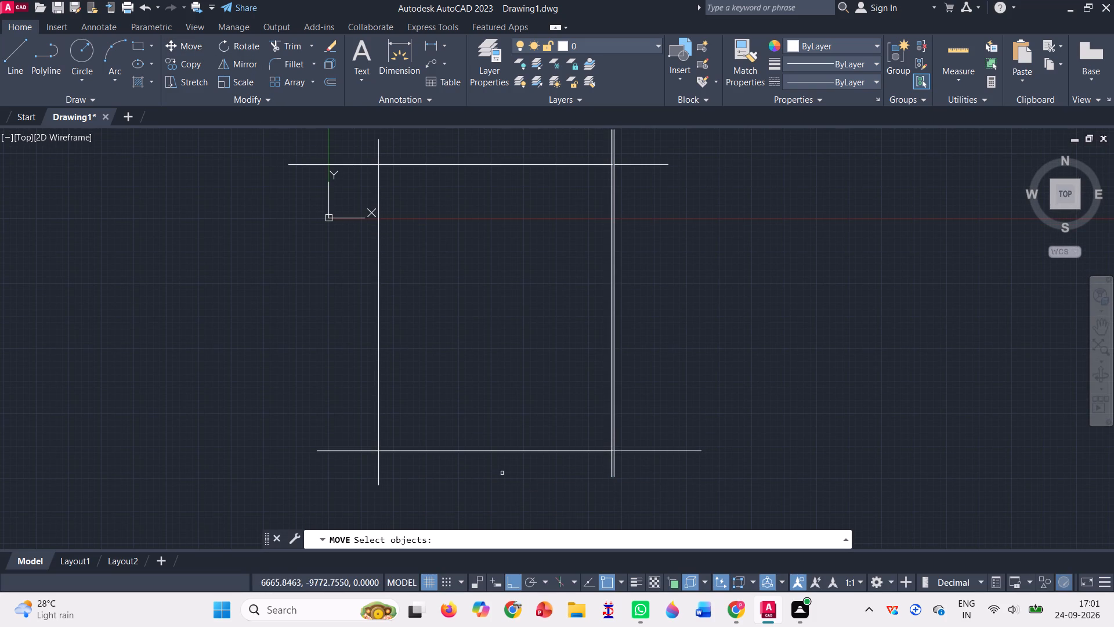
pyautogui.click(531, 451)
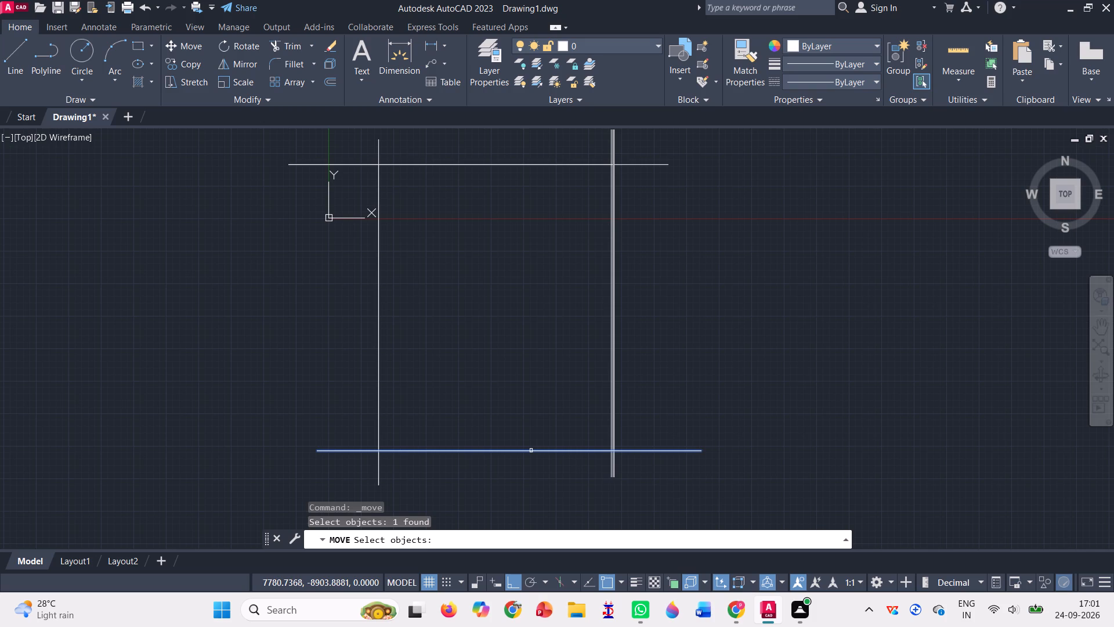
pyautogui.press('Return')
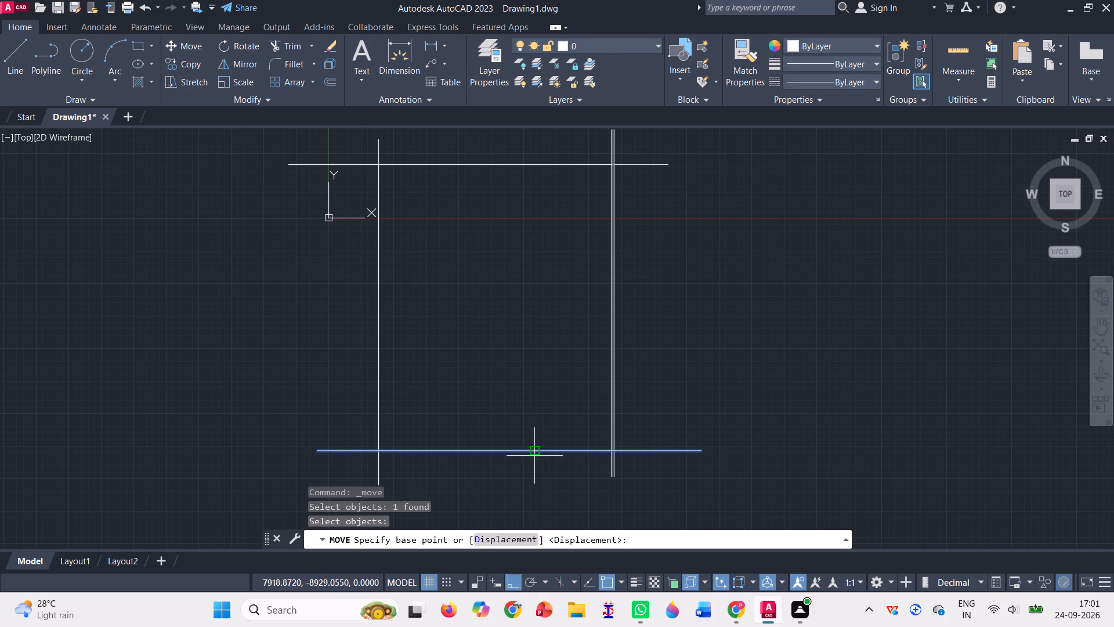
pyautogui.click(379, 451)
pyautogui.write('50')
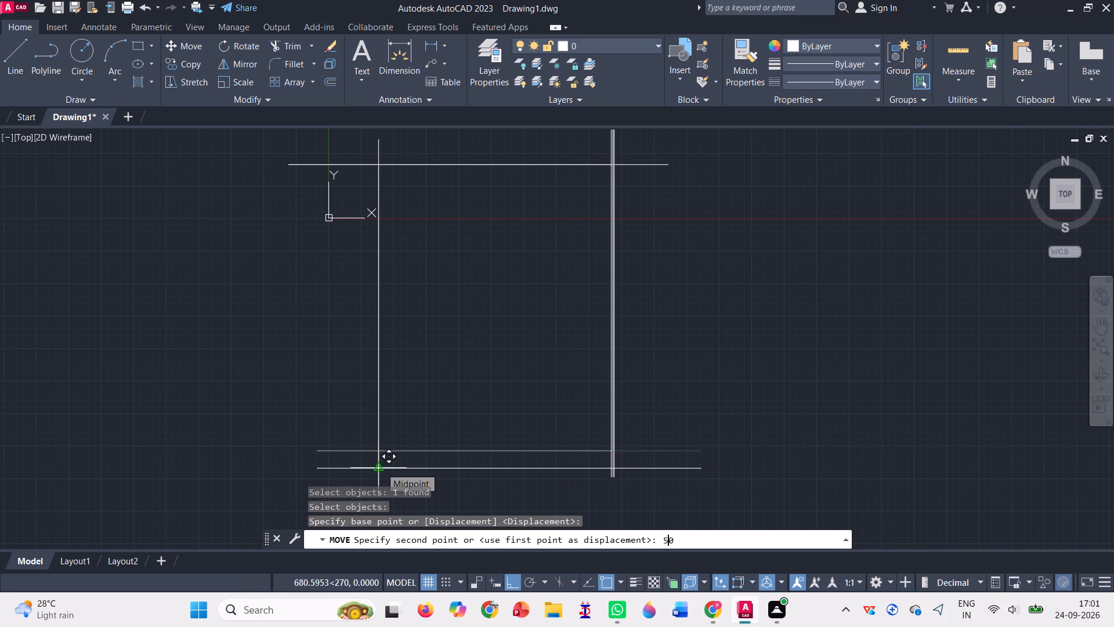
pyautogui.press('Return')
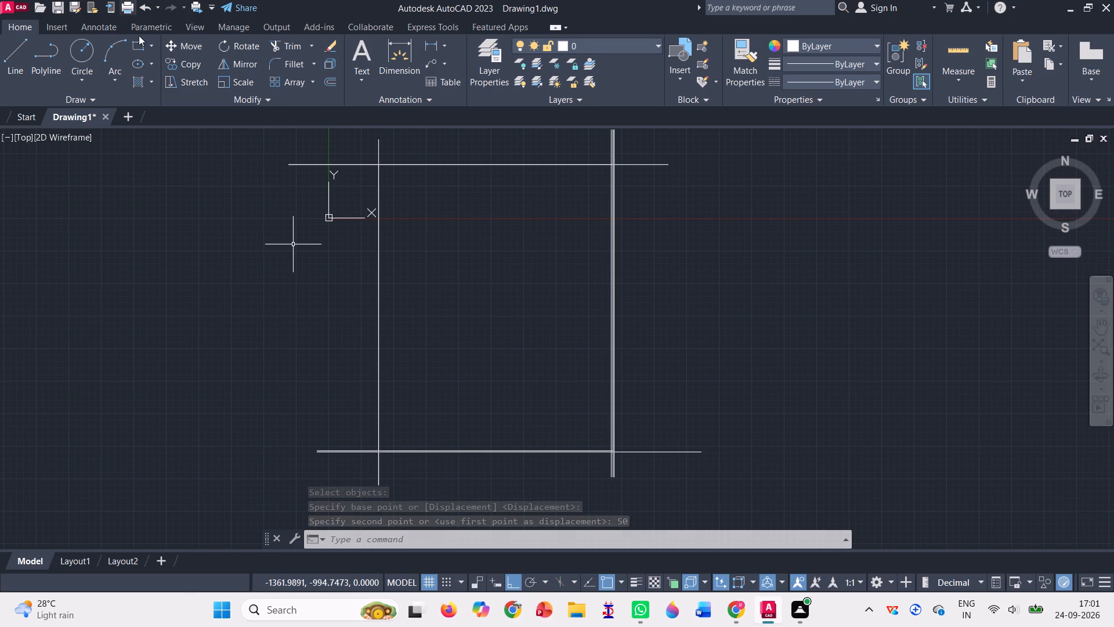
# Copy the lowered horizontal line at the rectangle's bottom edge 100 units up.
pyautogui.click(195, 65)
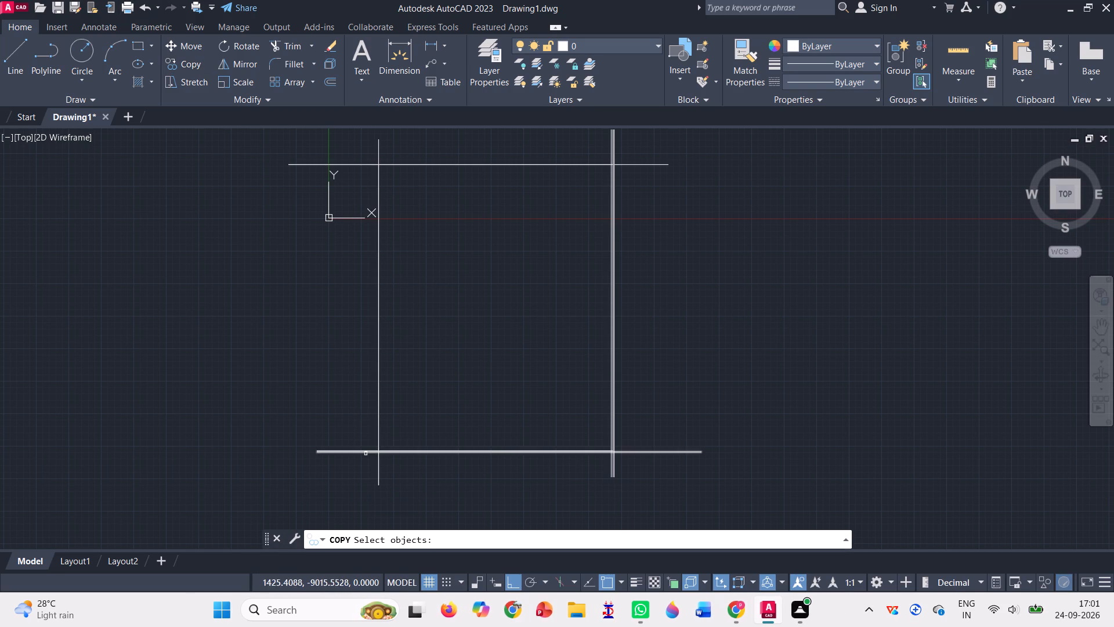
pyautogui.scroll(5, 366, 453)
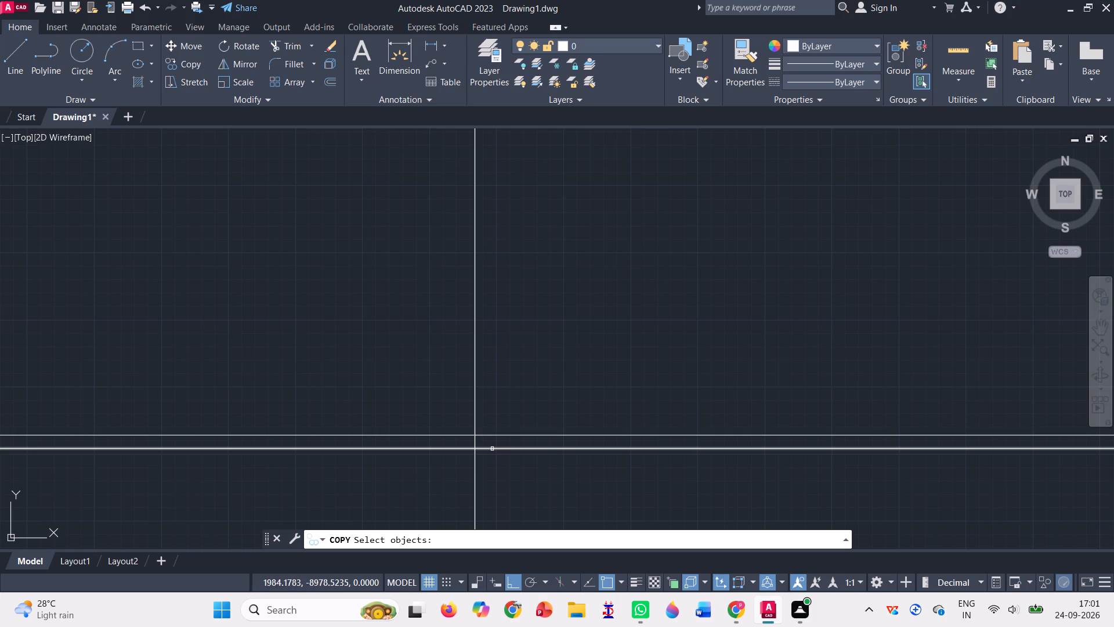
pyautogui.click(492, 449)
pyautogui.press('Return')
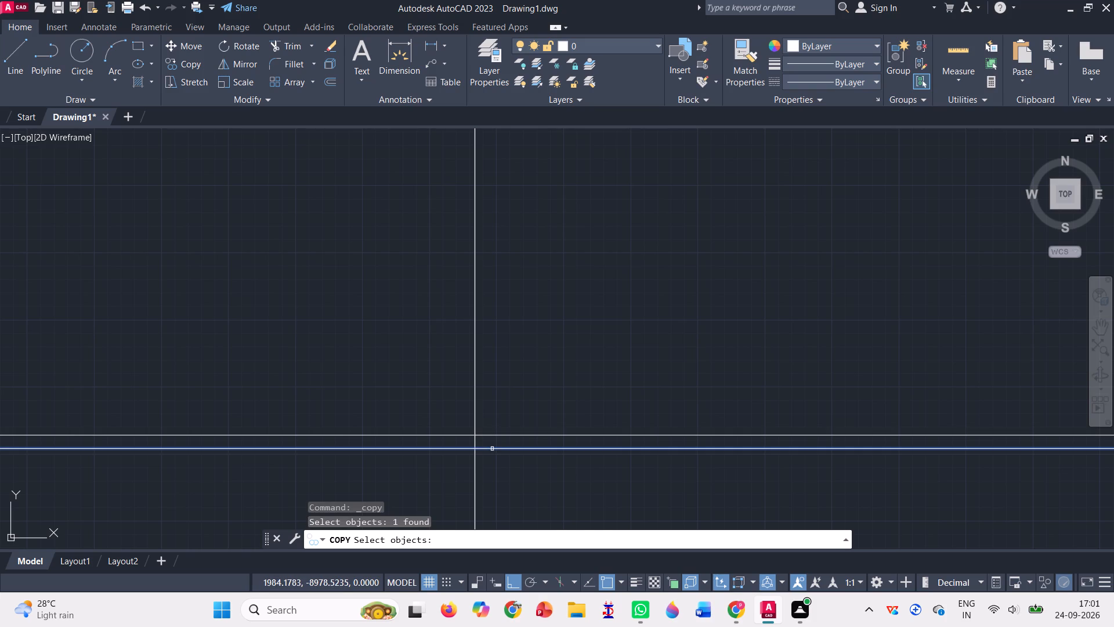
pyautogui.scroll(-4, 400, 383)
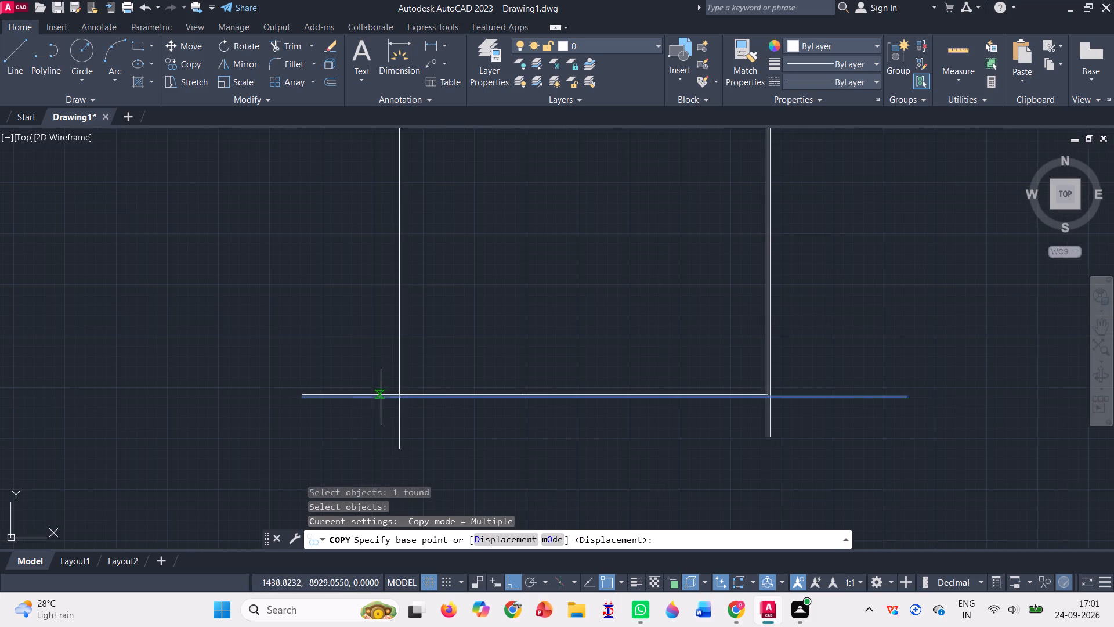
pyautogui.scroll(1, 400, 401)
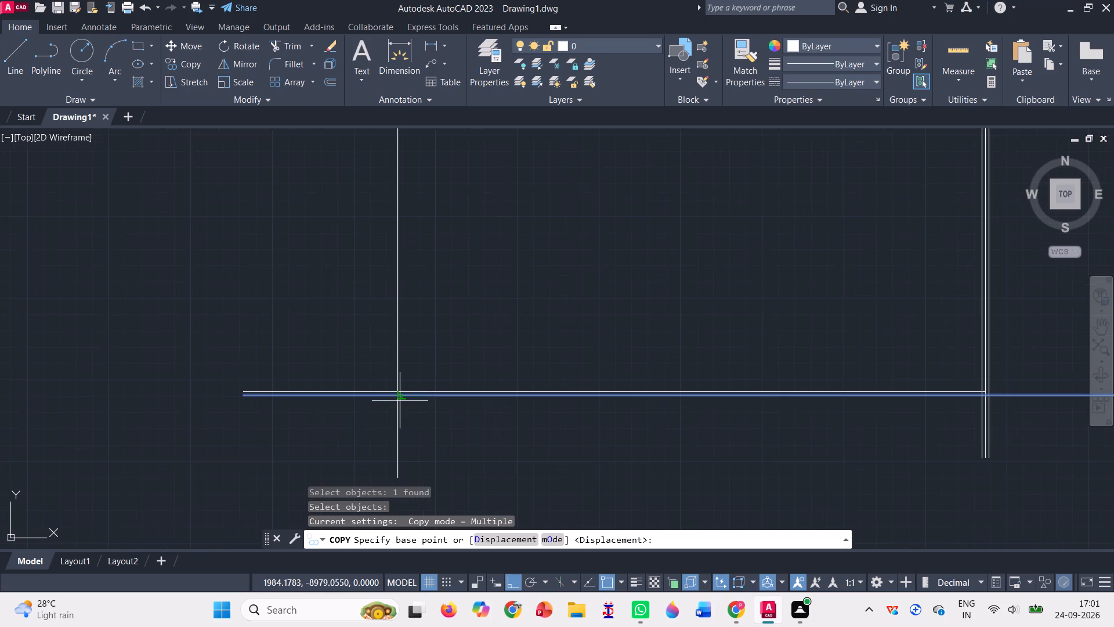
pyautogui.click(396, 395)
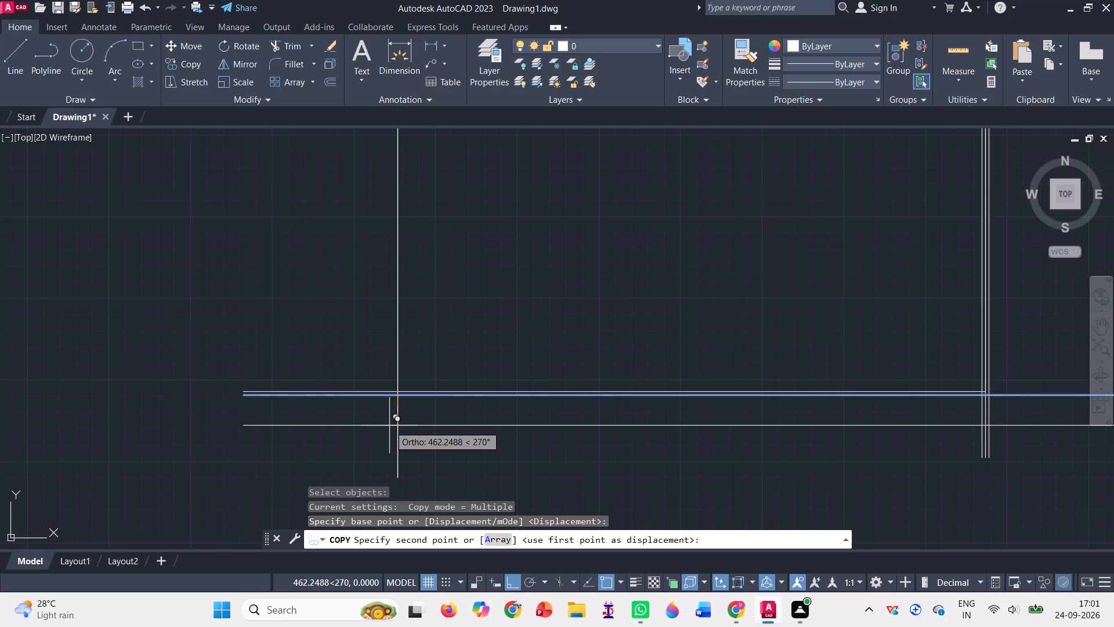
pyautogui.write('100')
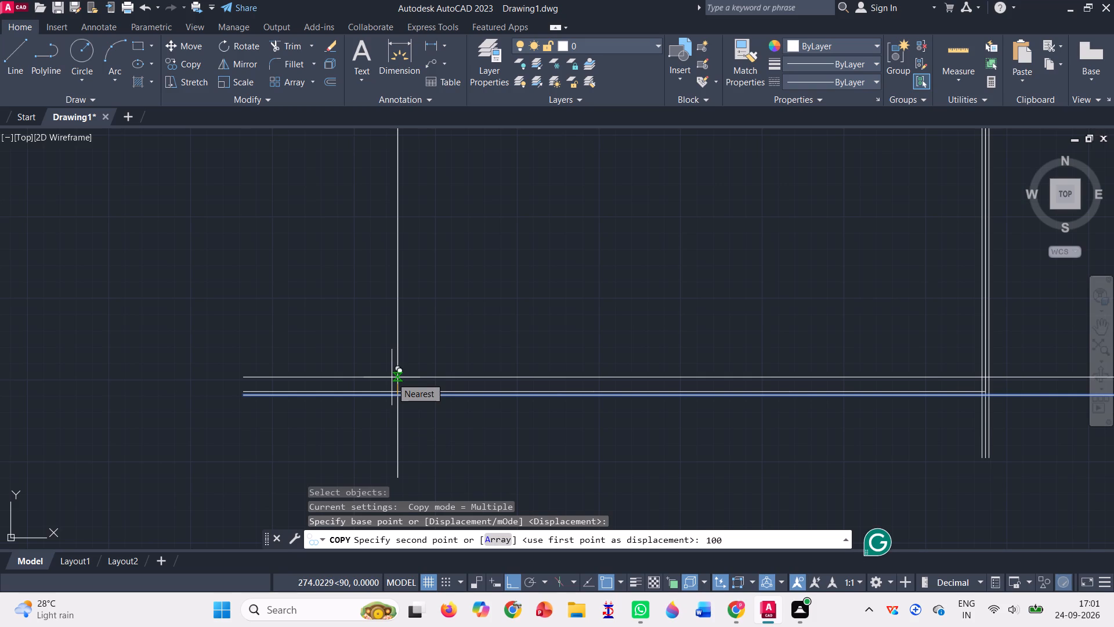
pyautogui.press('Return')
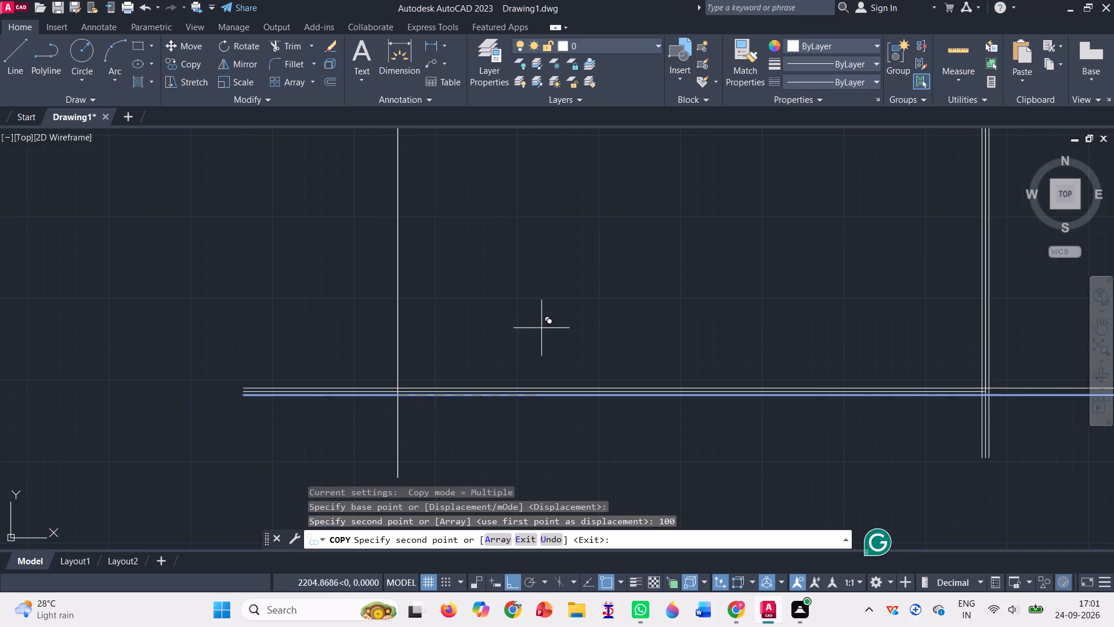
pyautogui.press('Escape')
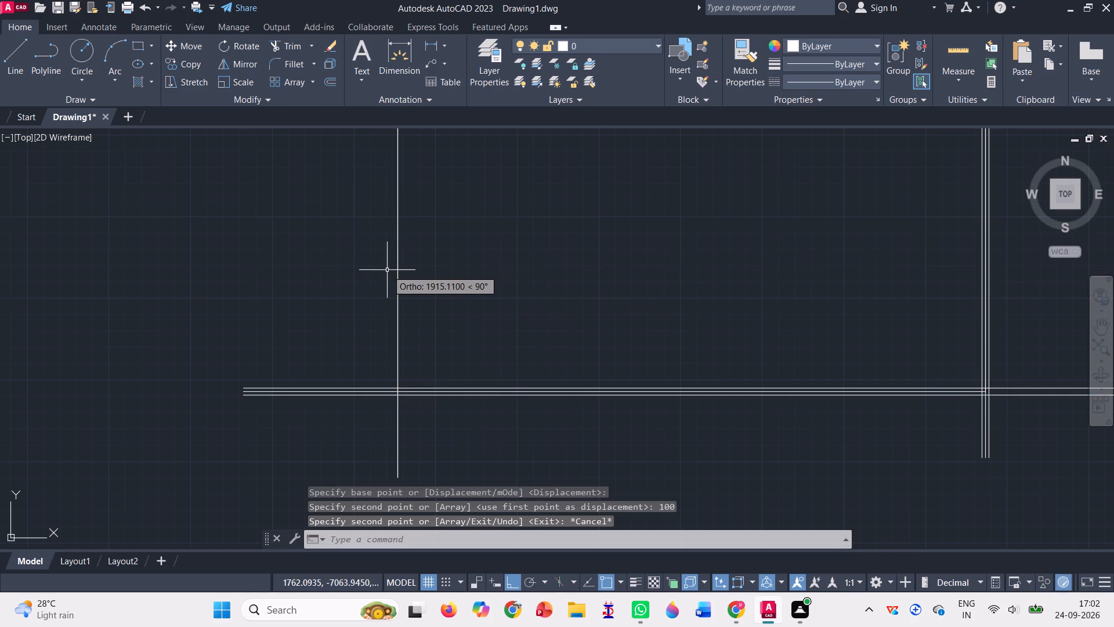
# Copy the long vertical line on the rectangle's left side 50 units to the right and 100 units to the left.
pyautogui.scroll(-2, 252, 334)
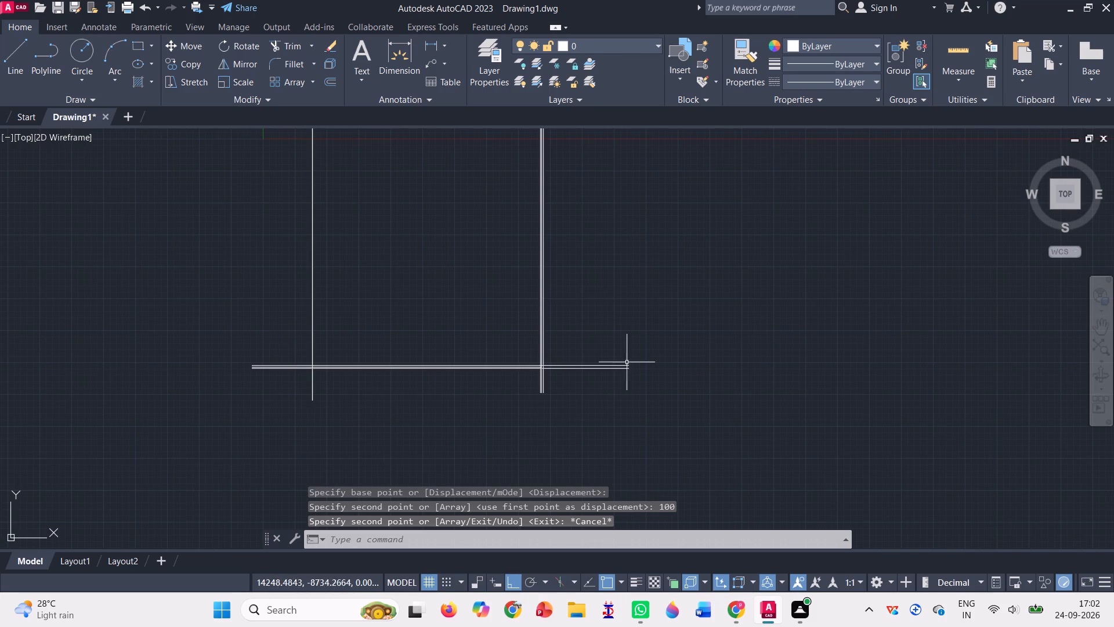
pyautogui.scroll(-1, 711, 343)
pyautogui.scroll(1, 560, 222)
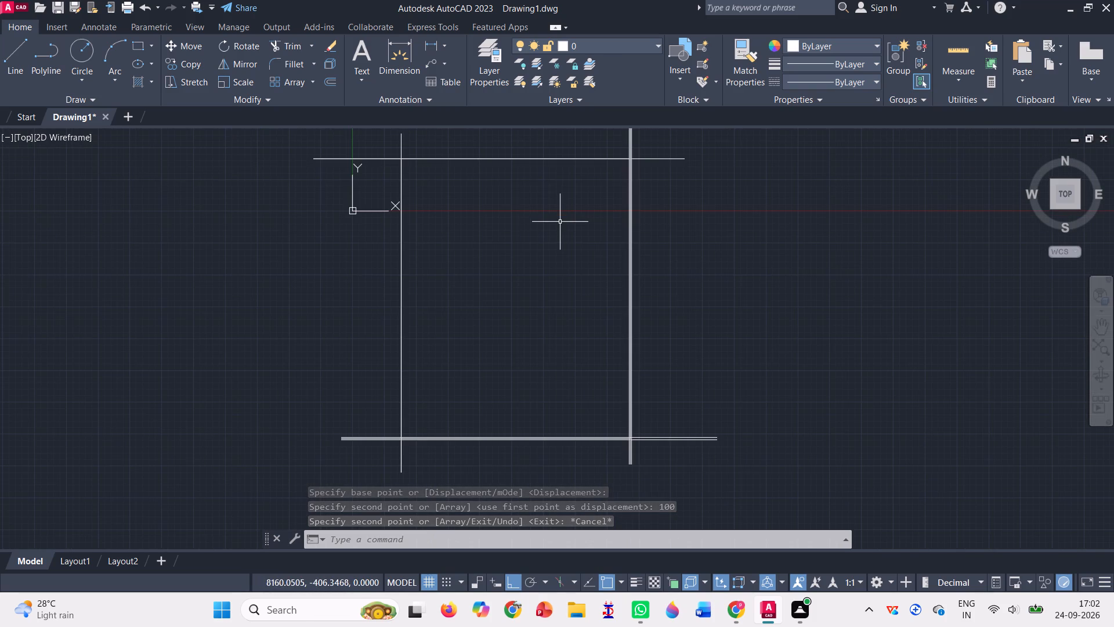
pyautogui.click(191, 62)
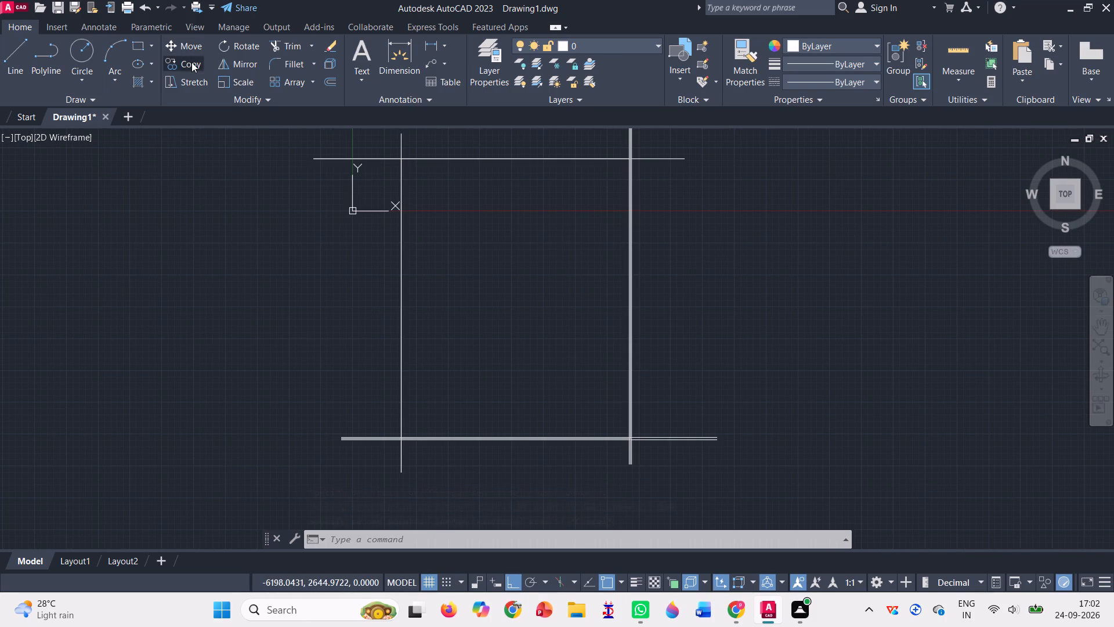
pyautogui.click(402, 397)
pyautogui.press('Return')
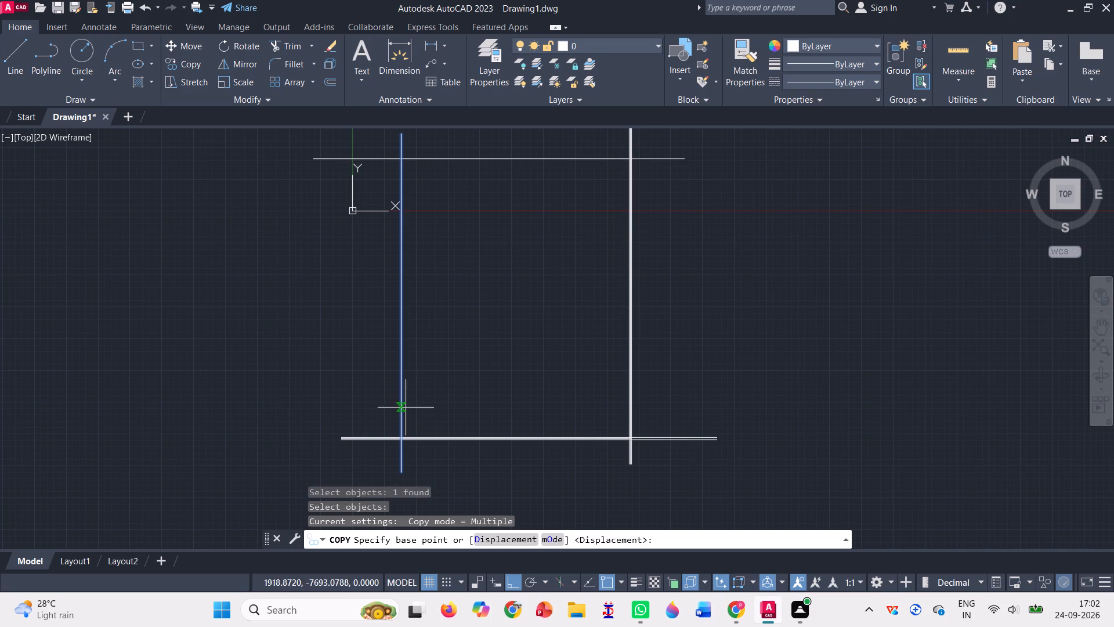
pyautogui.click(397, 390)
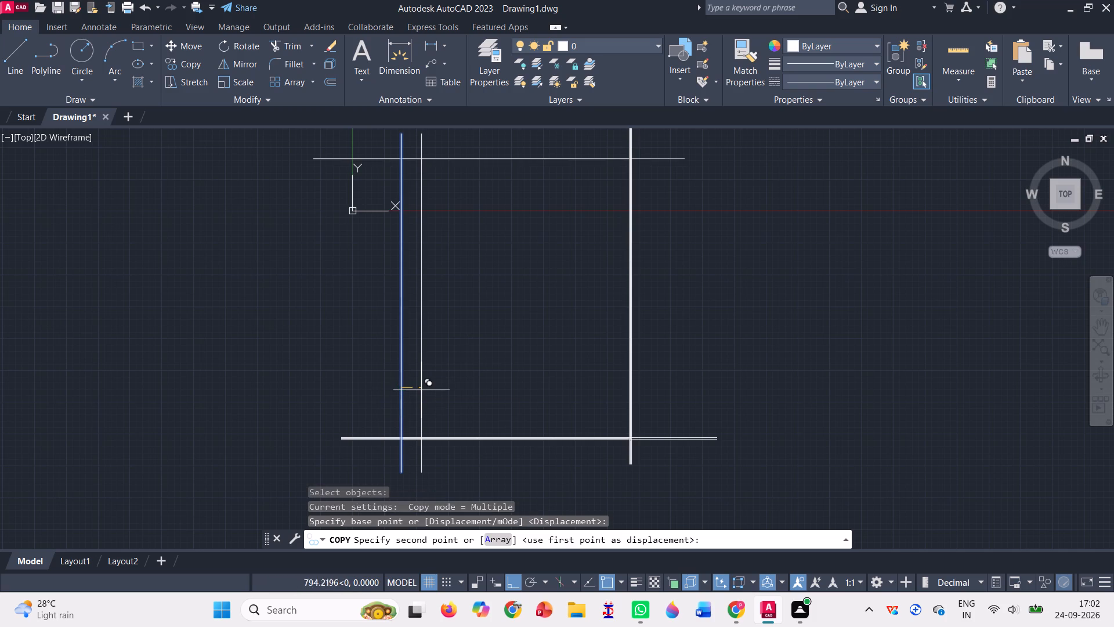
pyautogui.write('50')
pyautogui.press('Return')
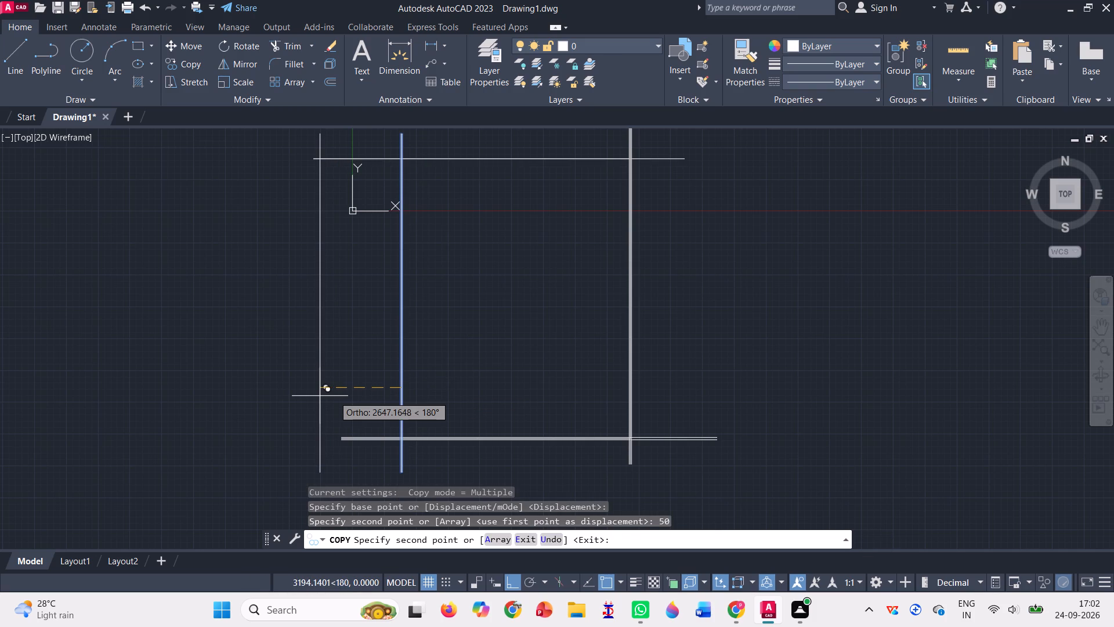
pyautogui.write('100')
pyautogui.press('Return')
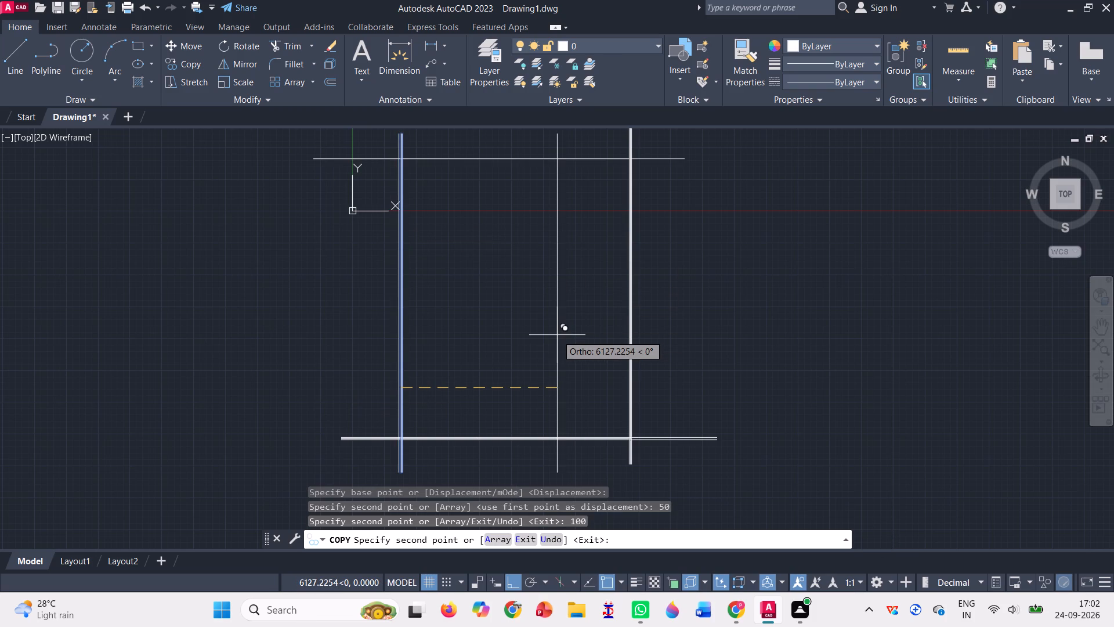
pyautogui.press('Escape')
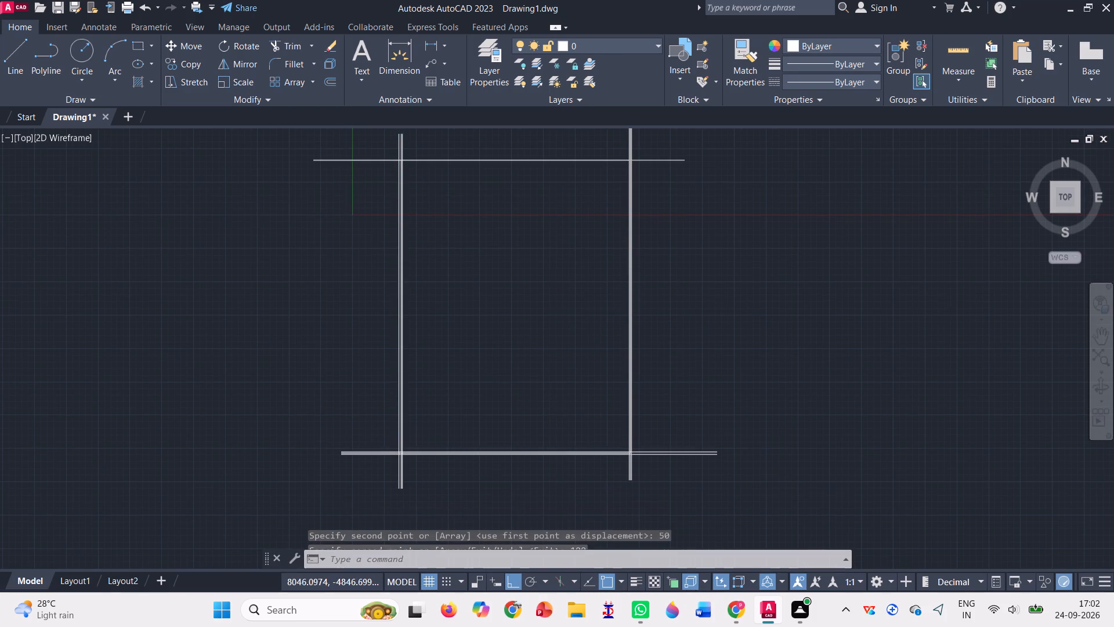
# Copy the long horizontal line along the rectangle's top edge 50 units down and 50 units up.
pyautogui.scroll(-1, 552, 331)
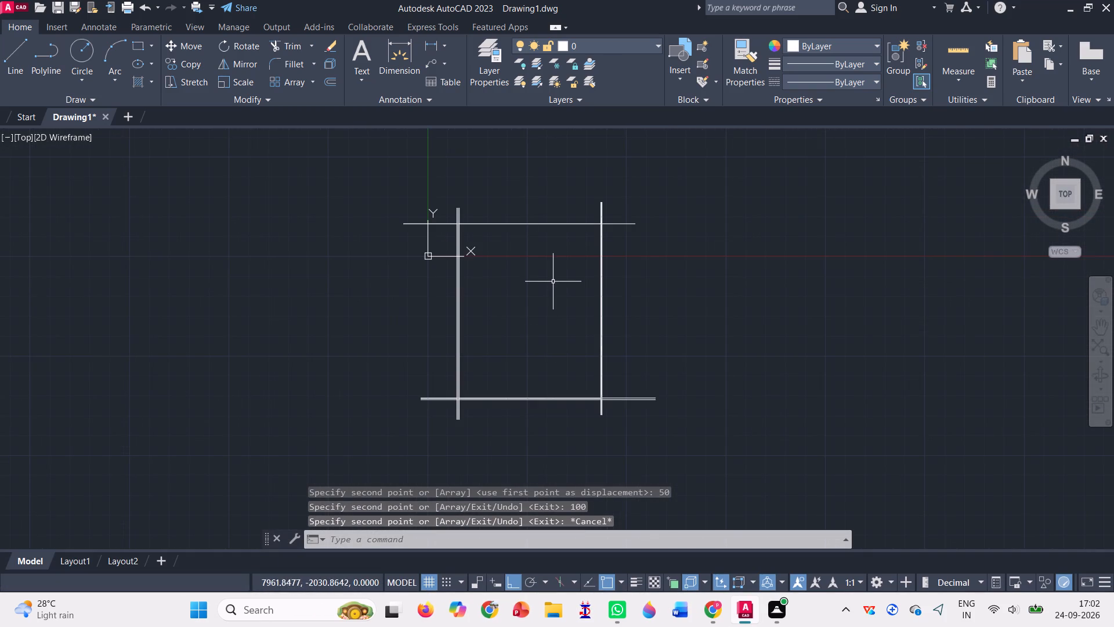
pyautogui.scroll(2, 567, 236)
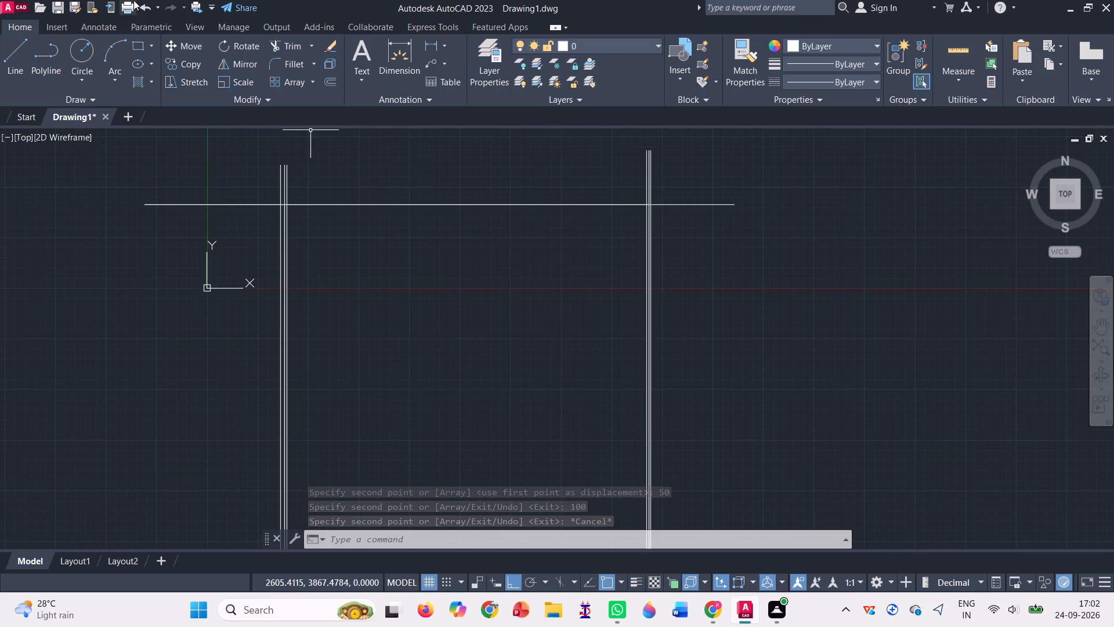
pyautogui.click(191, 64)
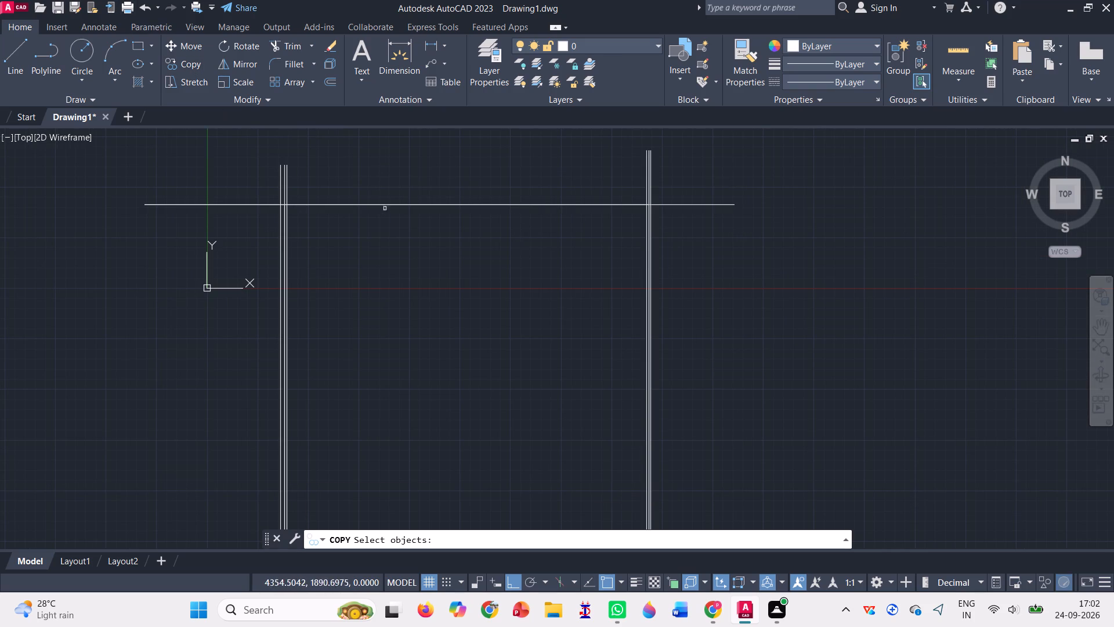
pyautogui.click(386, 204)
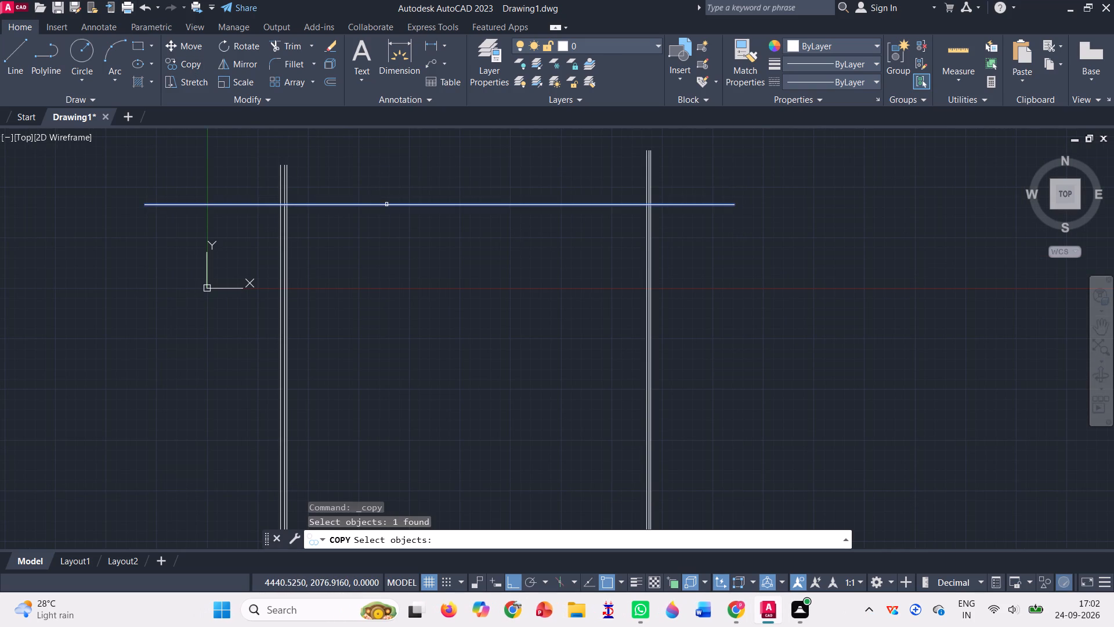
pyautogui.press('Return')
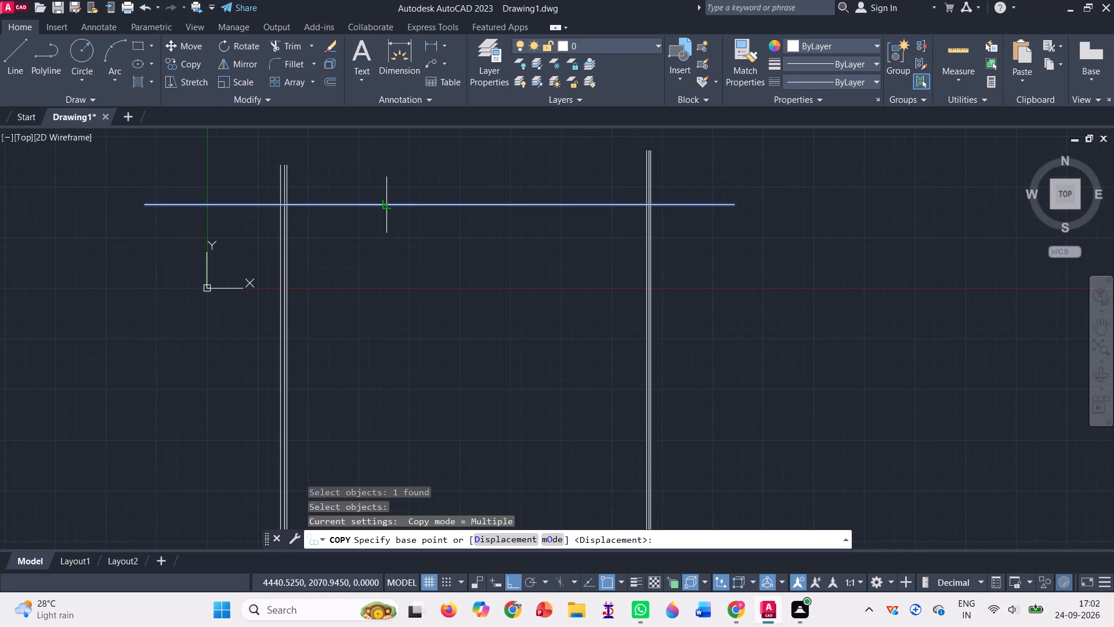
pyautogui.click(386, 204)
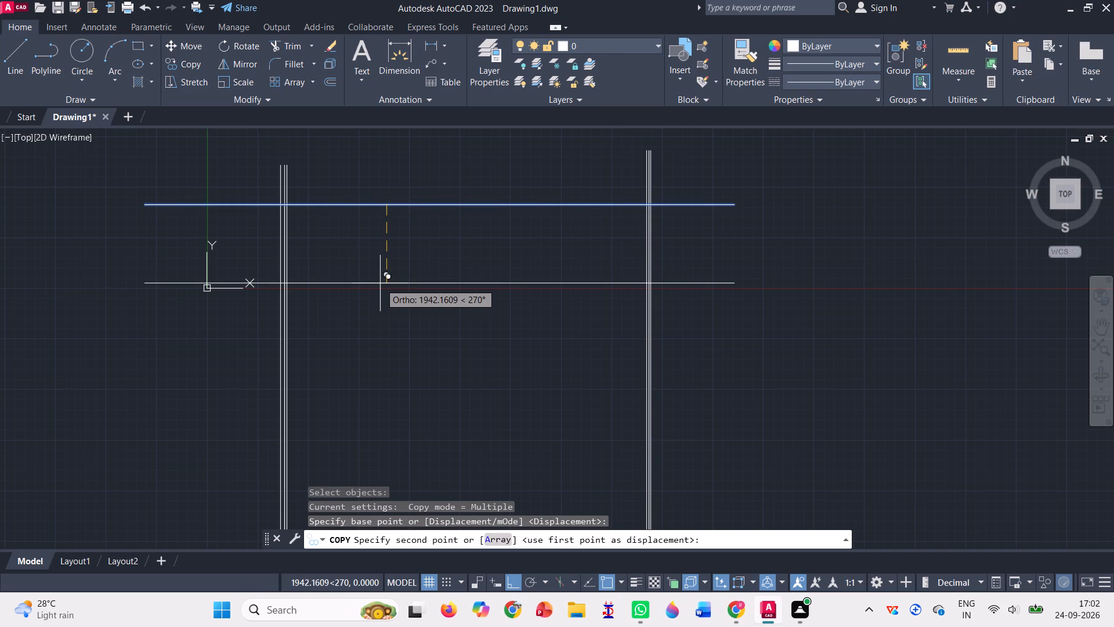
pyautogui.write('50')
pyautogui.press('Return')
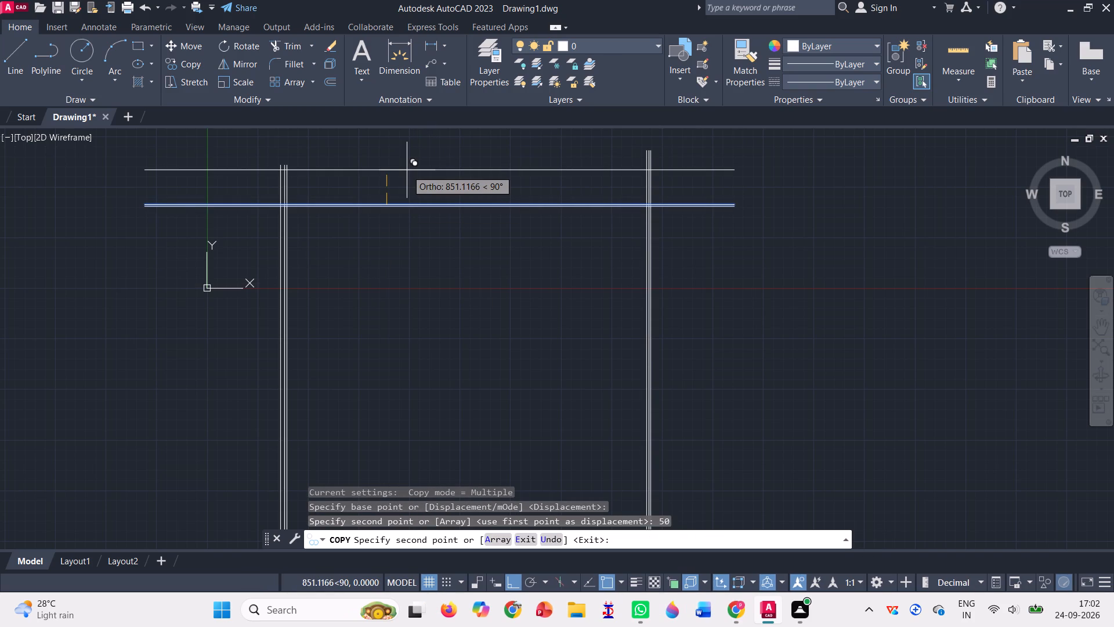
pyautogui.write('50')
pyautogui.press('Return')
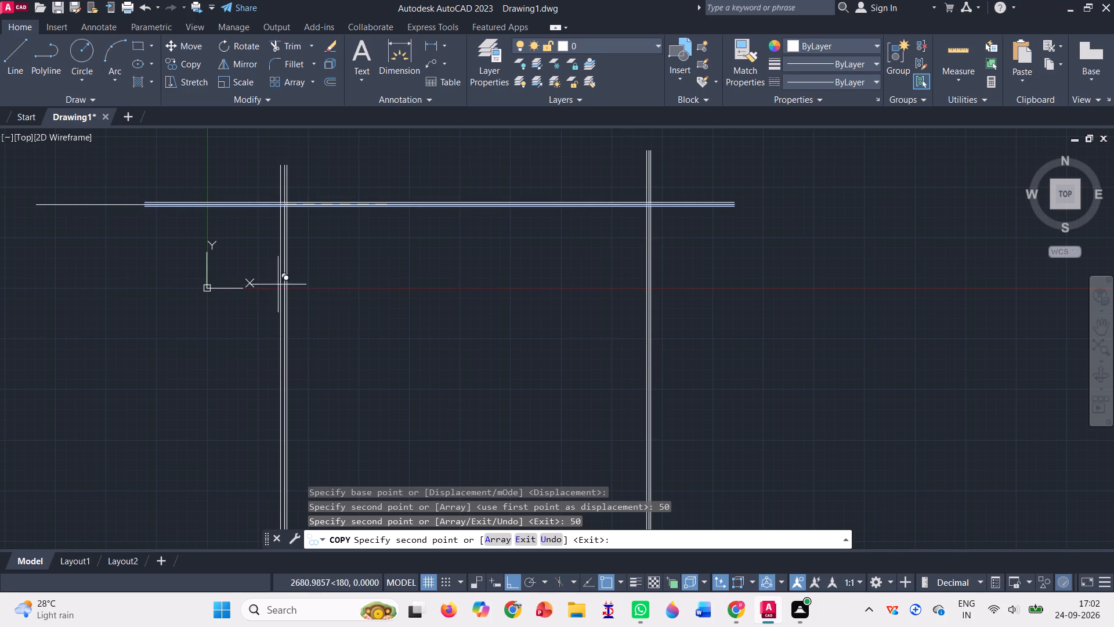
pyautogui.press('Escape')
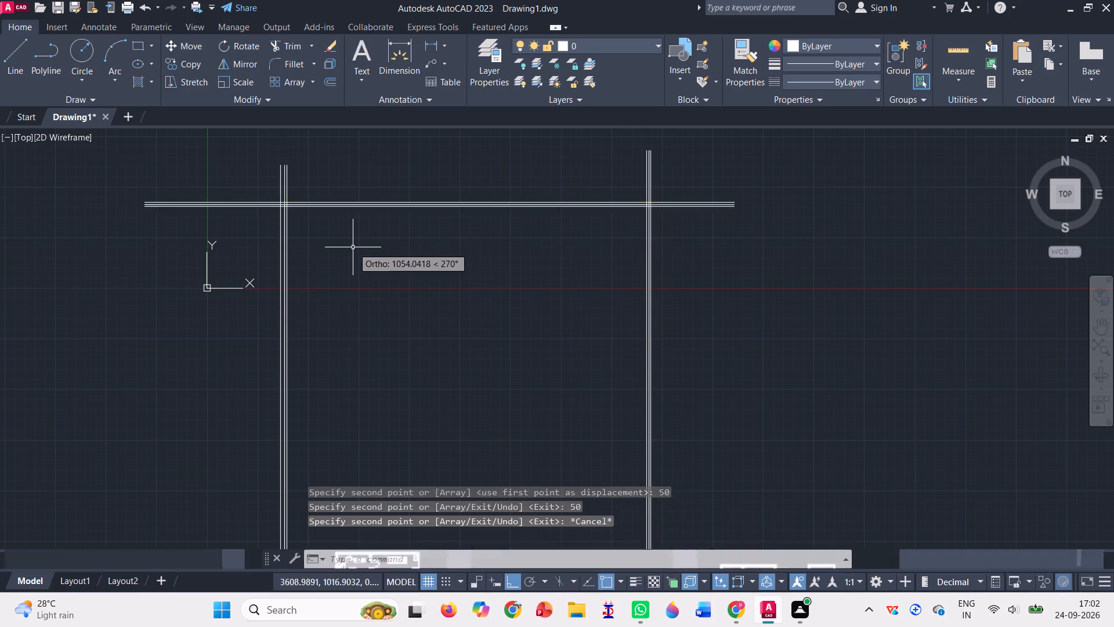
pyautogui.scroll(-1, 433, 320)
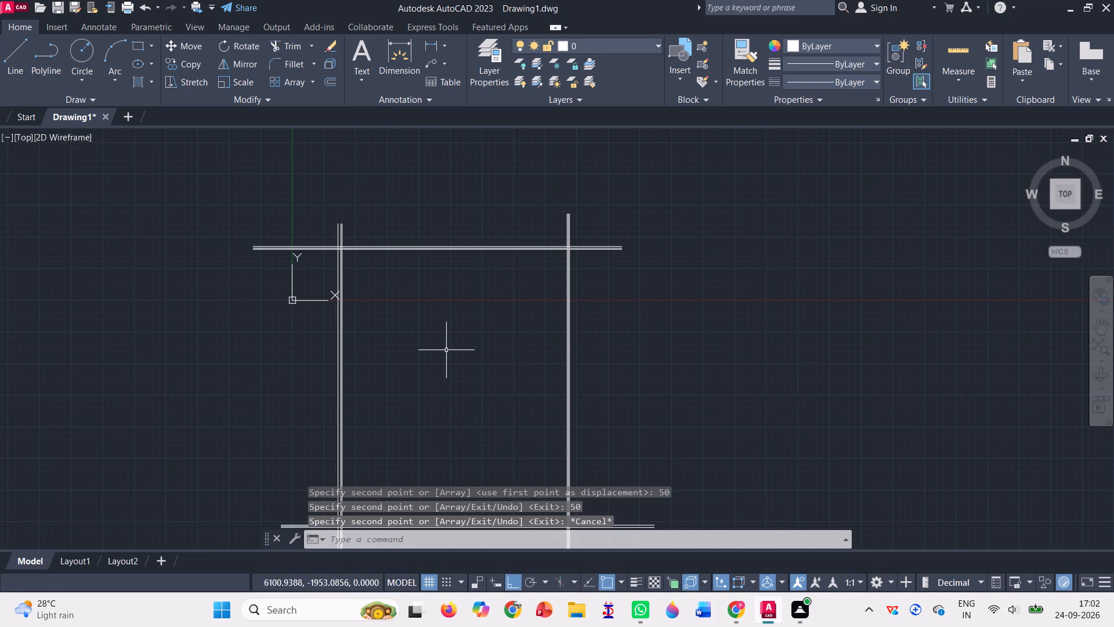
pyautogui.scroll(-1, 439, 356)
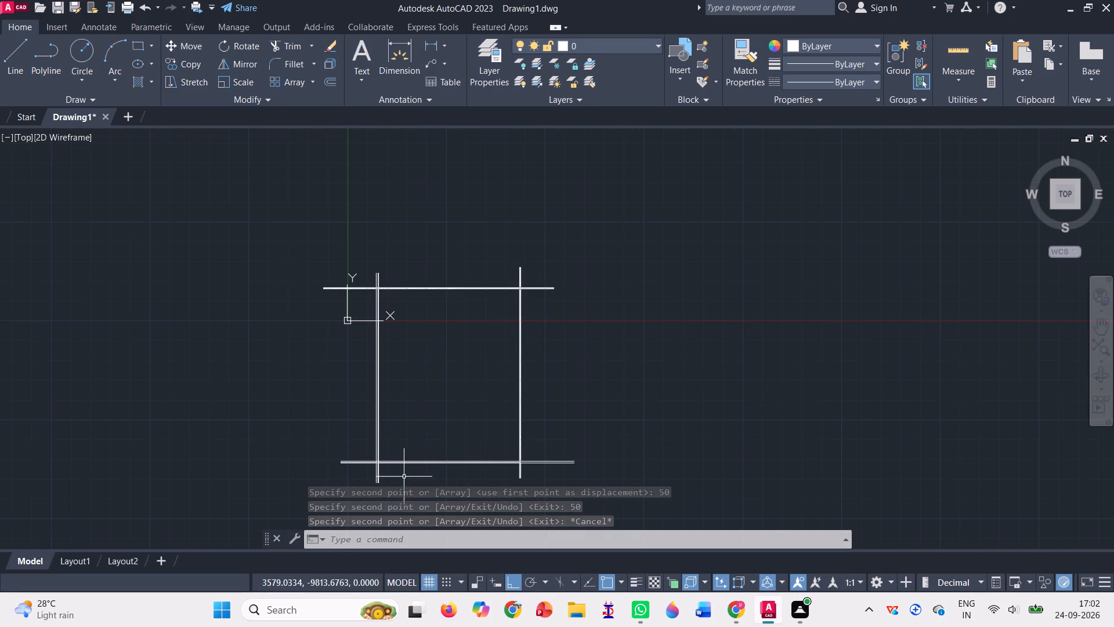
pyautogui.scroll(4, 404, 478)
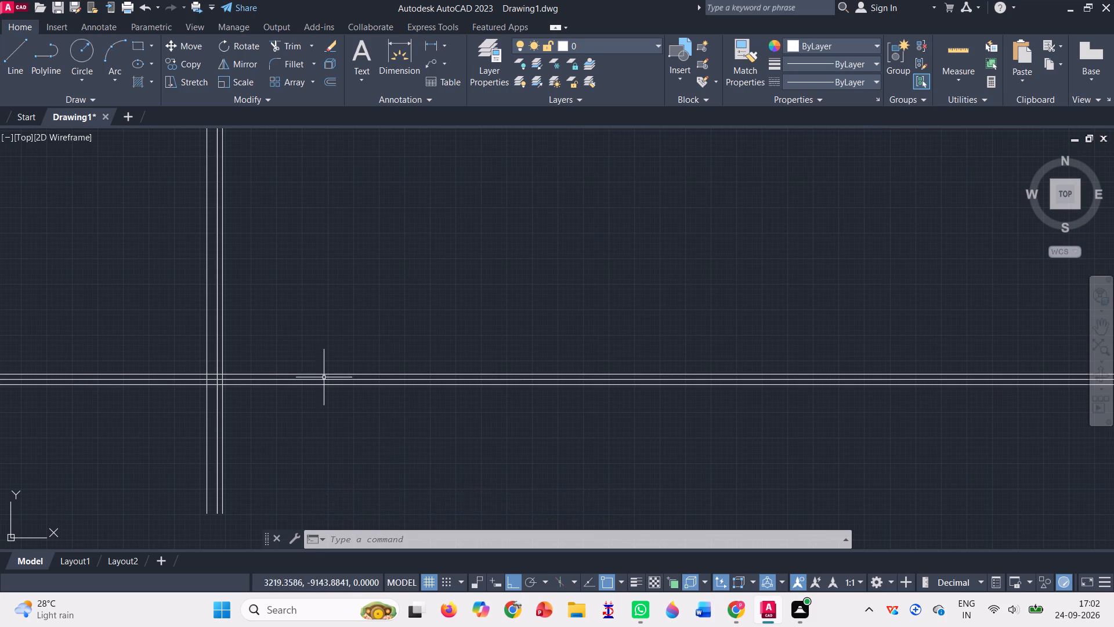
# Delete the outermost of the three long vertical lines on the rectangle's left side.
pyautogui.scroll(-1, 272, 343)
pyautogui.click(232, 311)
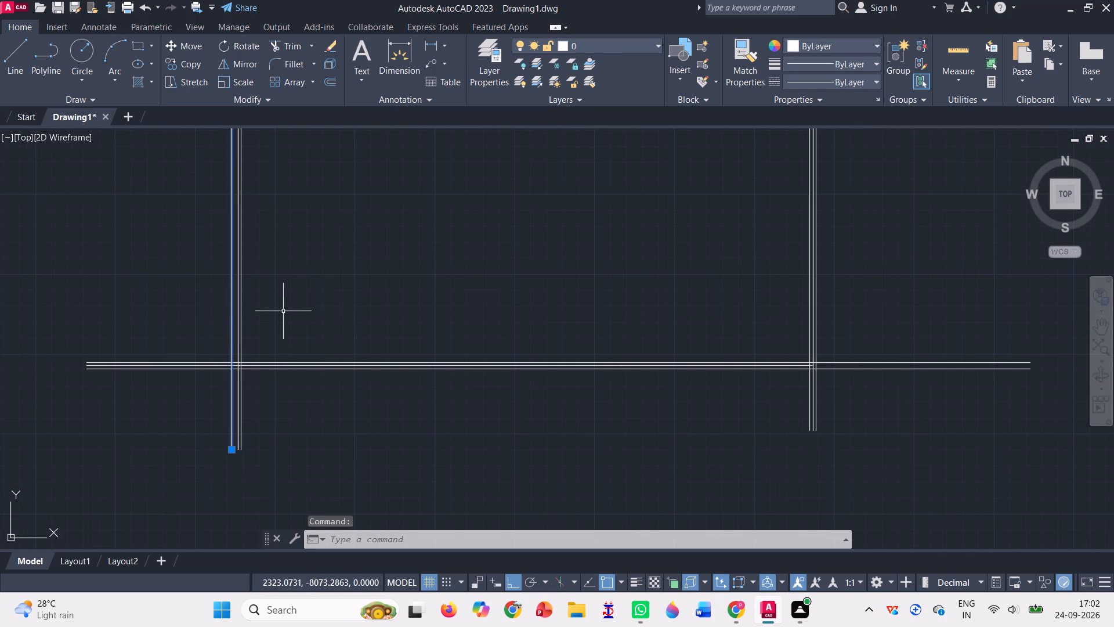
pyautogui.press('Delete')
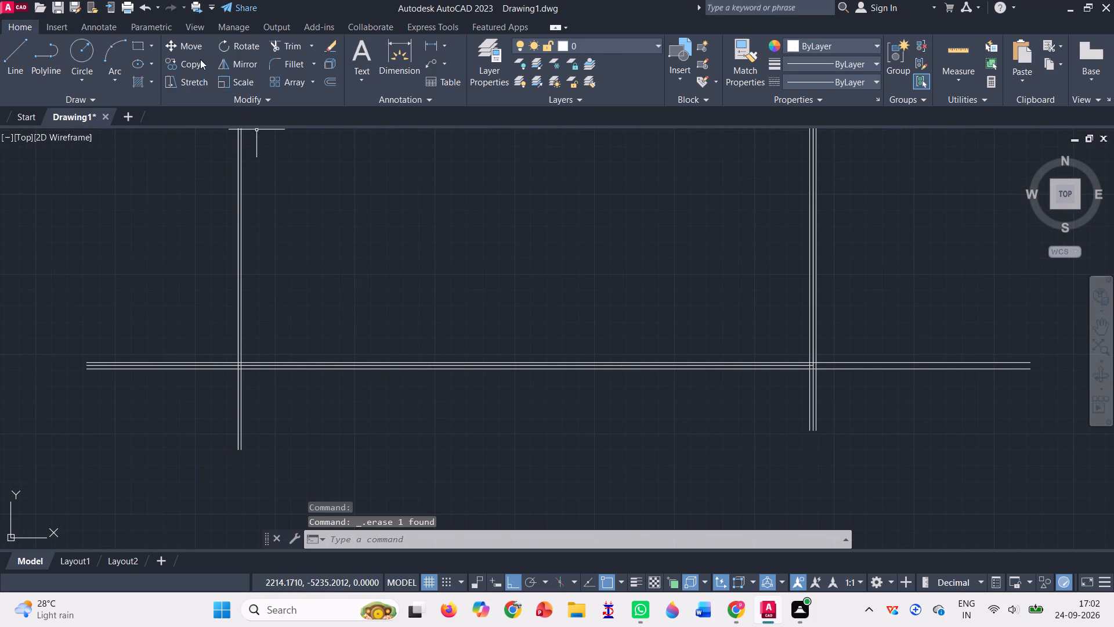
# Copy the outer of the two remaining vertical lines on the rectangle's left side 50 units to the left.
pyautogui.click(187, 62)
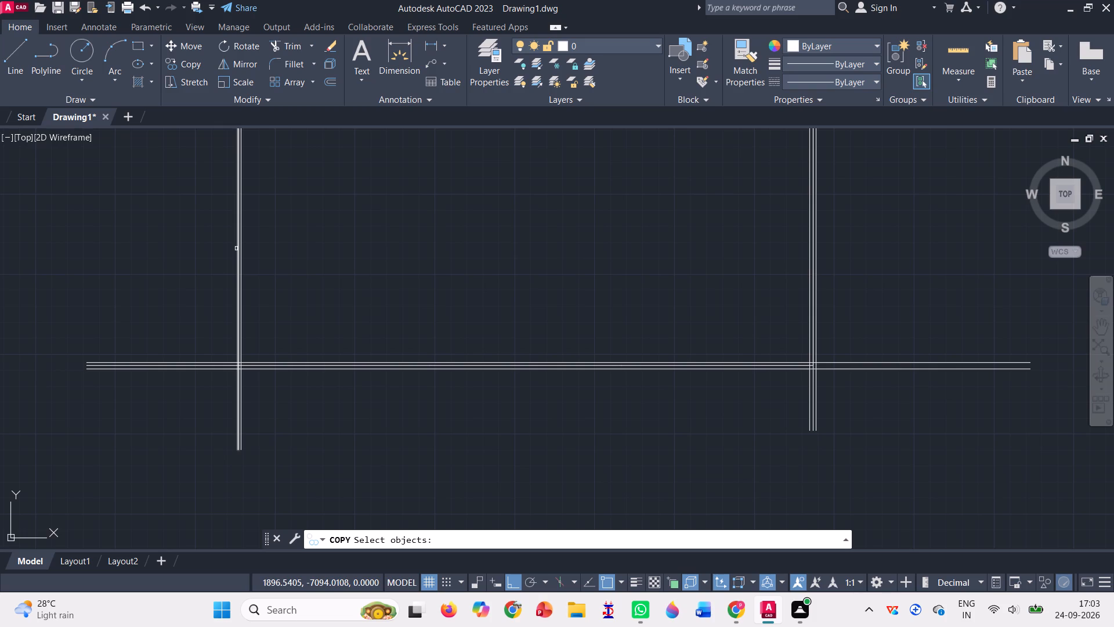
pyautogui.click(236, 248)
pyautogui.press('Return')
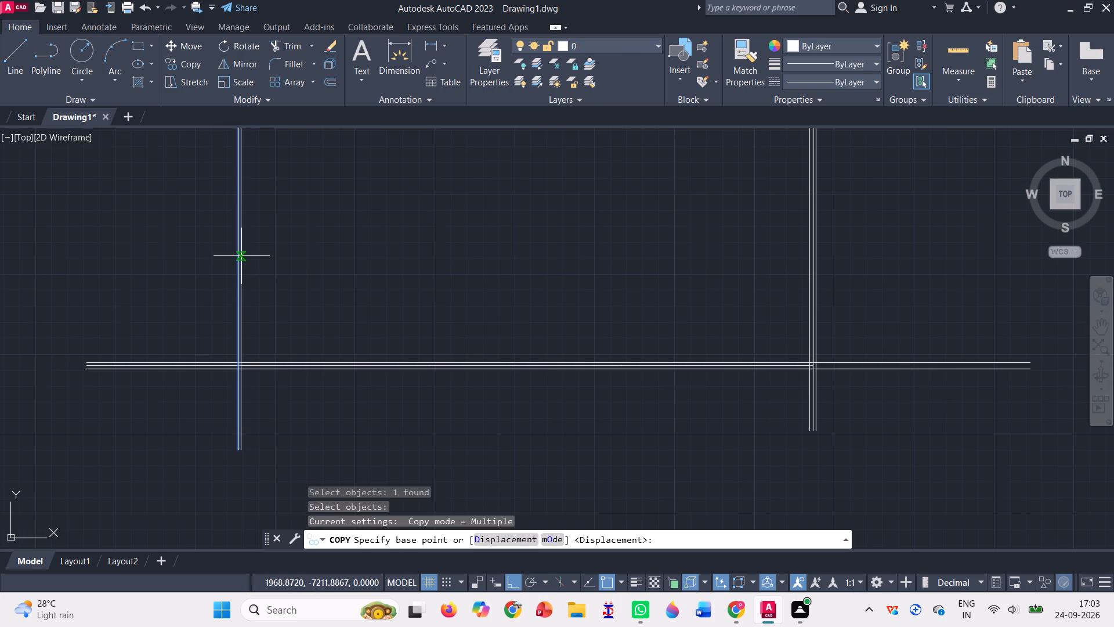
pyautogui.click(238, 265)
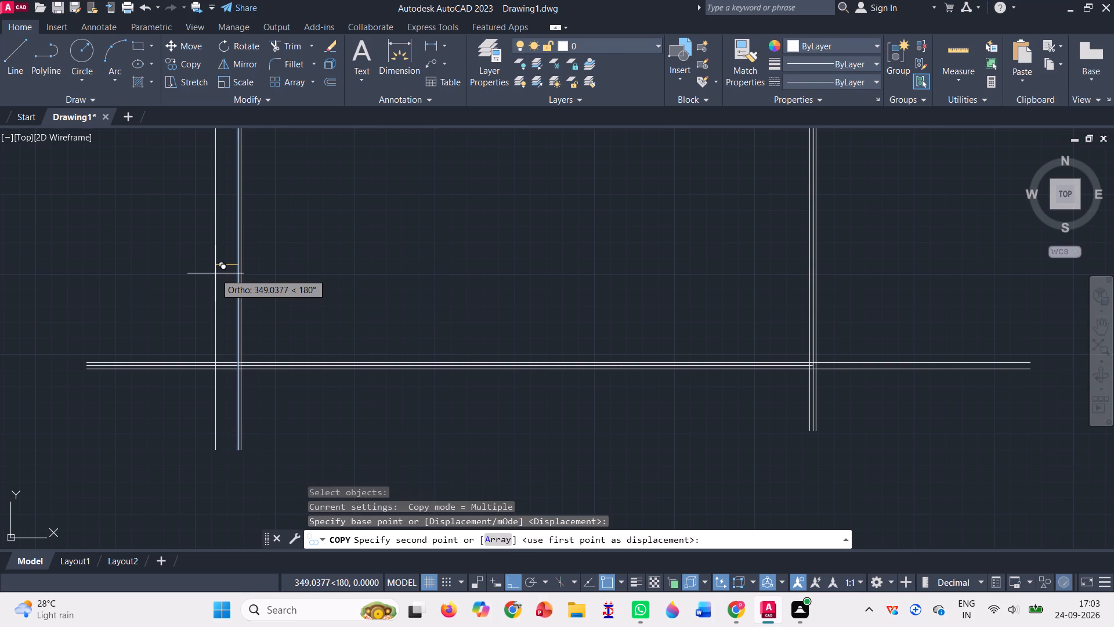
pyautogui.write('50')
pyautogui.press('Return')
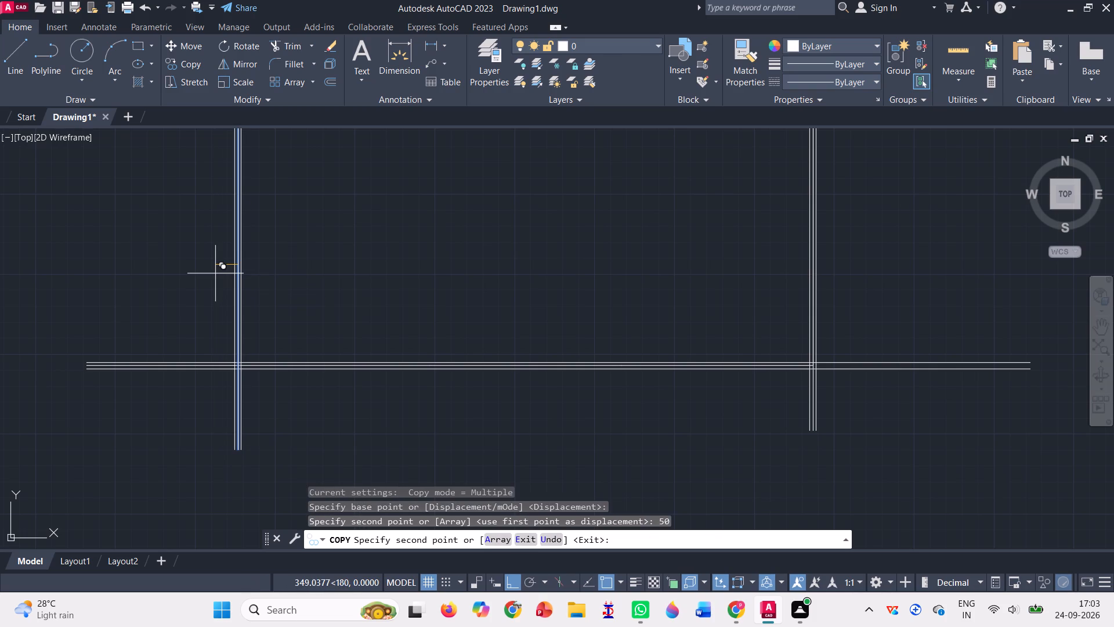
# Trim the overshooting line ends at all four corners of the rectangle.
pyautogui.click(284, 44)
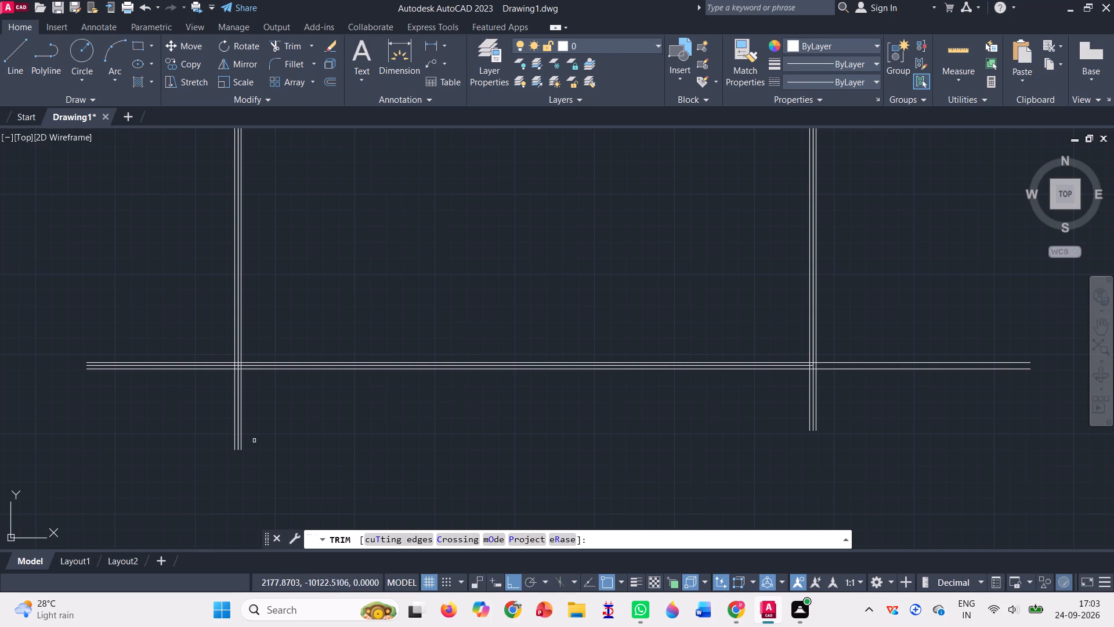
pyautogui.click(287, 39)
pyautogui.moveTo(190, 313); pyautogui.dragTo(261, 440)
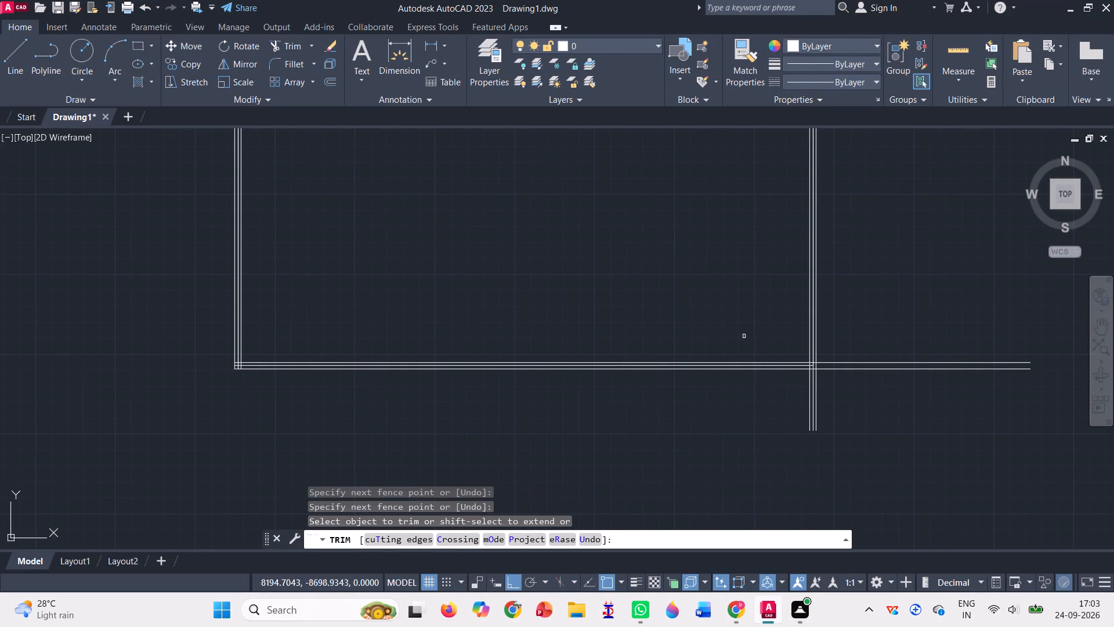
pyautogui.moveTo(893, 317); pyautogui.dragTo(767, 405)
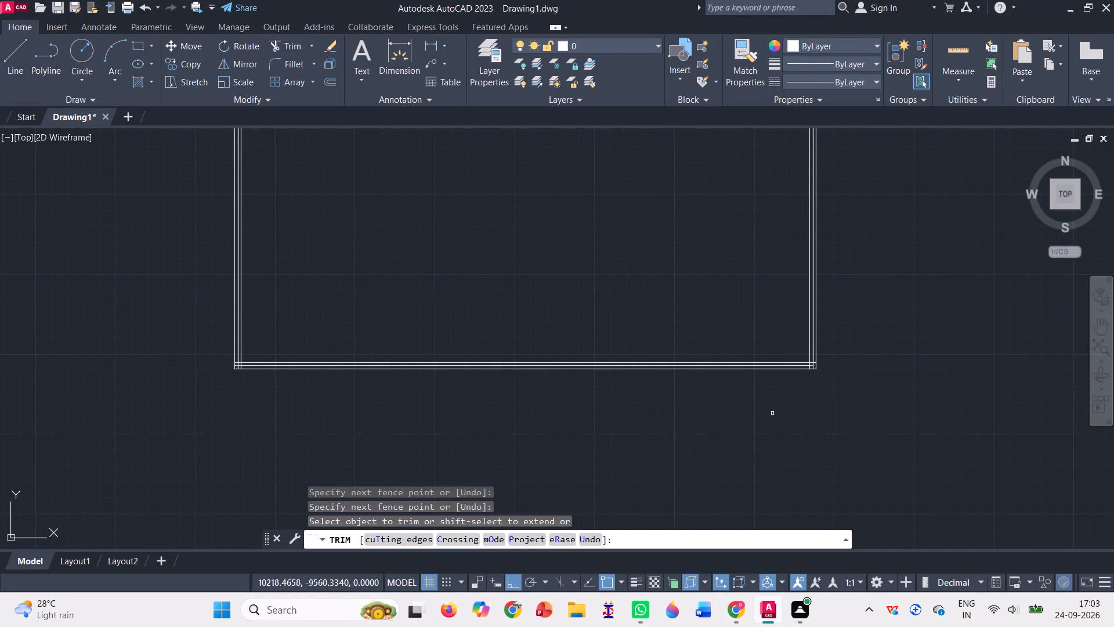
pyautogui.scroll(-4, 860, 430)
pyautogui.scroll(3, 871, 302)
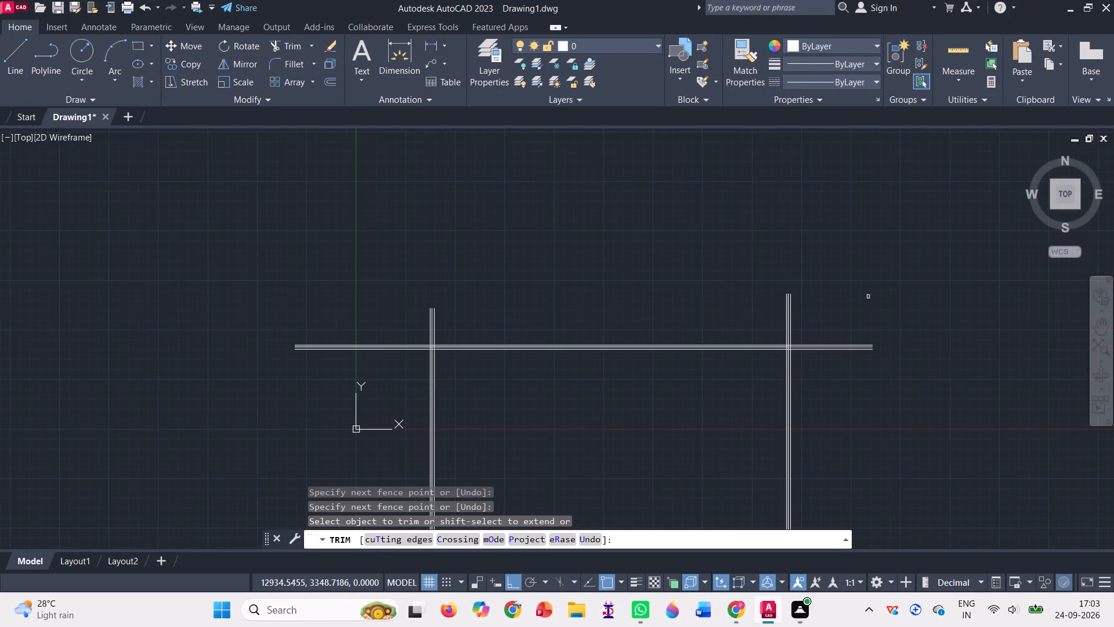
pyautogui.moveTo(778, 308); pyautogui.dragTo(834, 367)
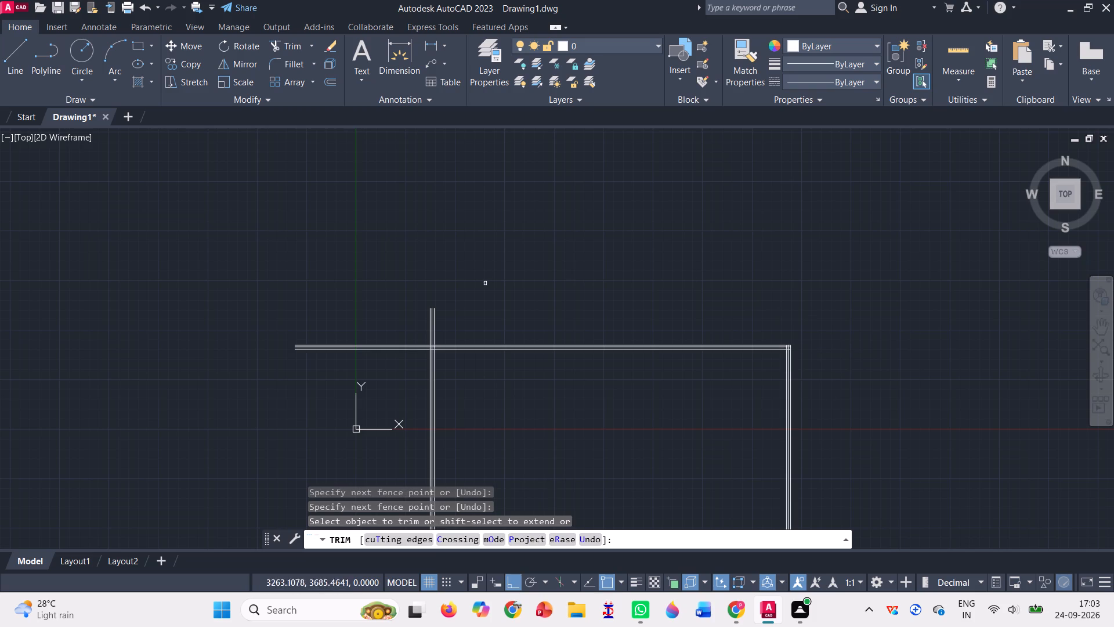
pyautogui.moveTo(444, 315); pyautogui.dragTo(378, 363)
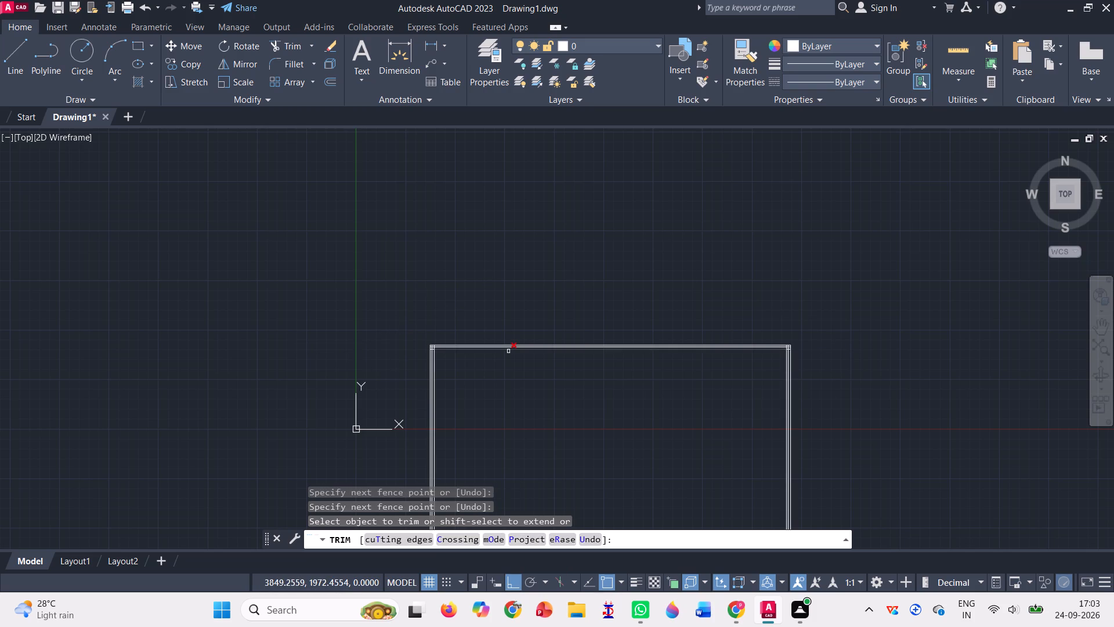
# Draw connected lines from a third along the top edge's middle line: 4000 down, 3000 right, and back up to that line.
pyautogui.scroll(2, 505, 355)
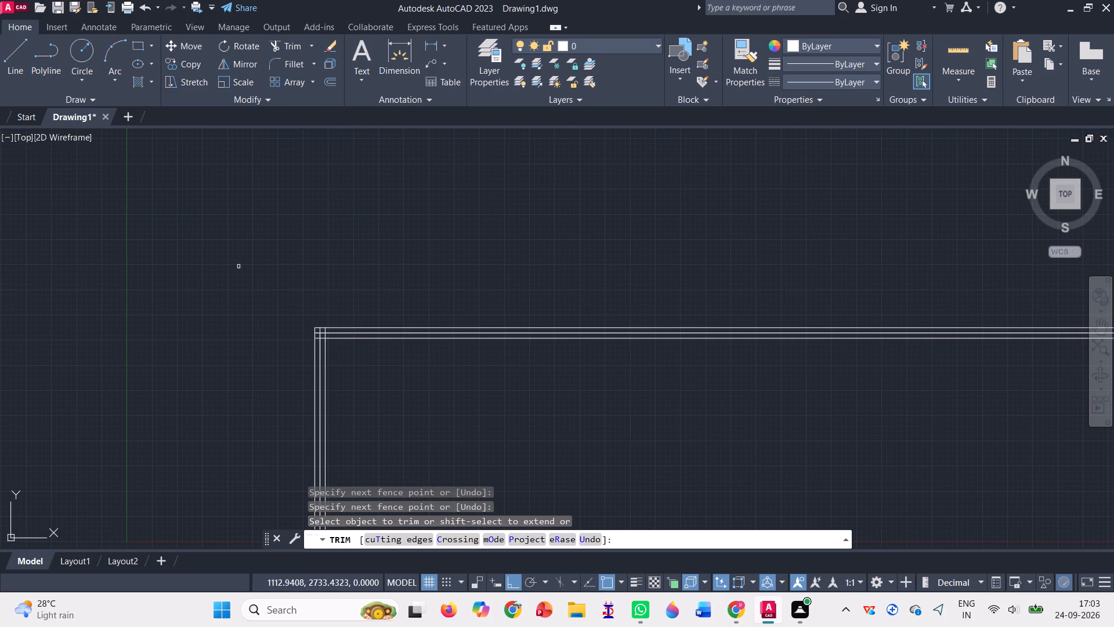
pyautogui.scroll(-2, 5, 87)
pyautogui.scroll(-2, 392, 319)
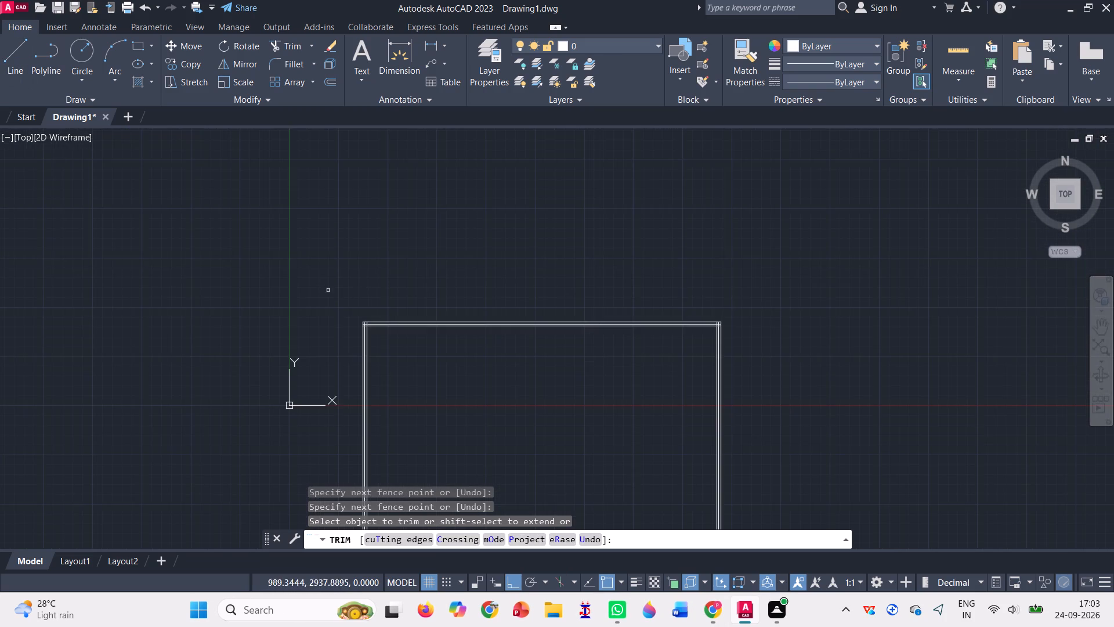
pyautogui.scroll(-2, 355, 273)
pyautogui.scroll(1, 400, 348)
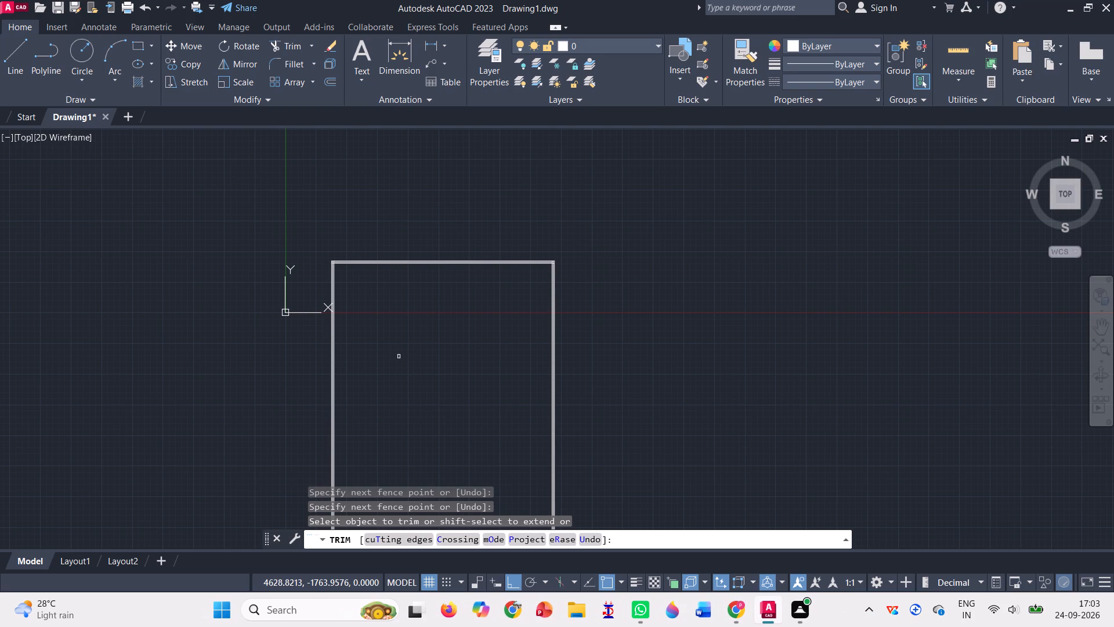
pyautogui.click(26, 59)
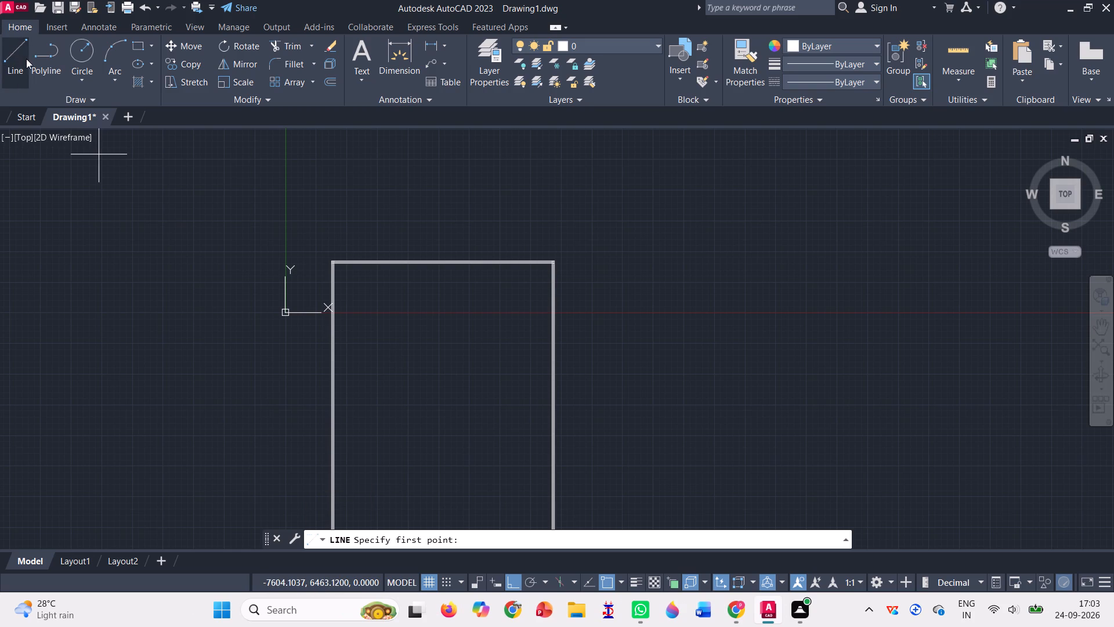
pyautogui.scroll(2, 410, 272)
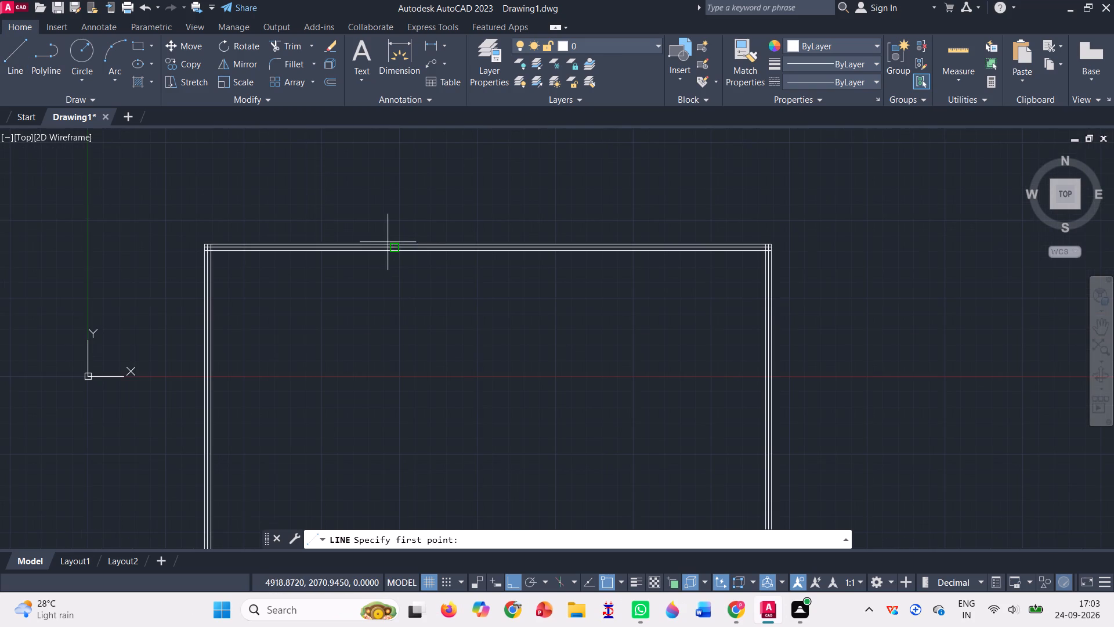
pyautogui.click(395, 249)
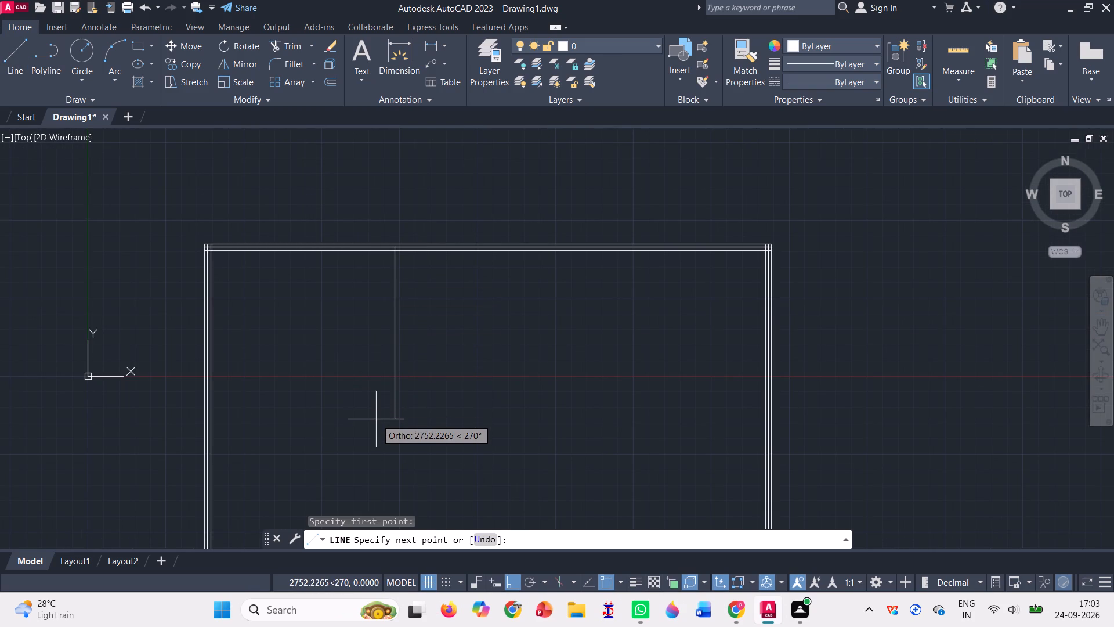
pyautogui.write('4000')
pyautogui.press('Return')
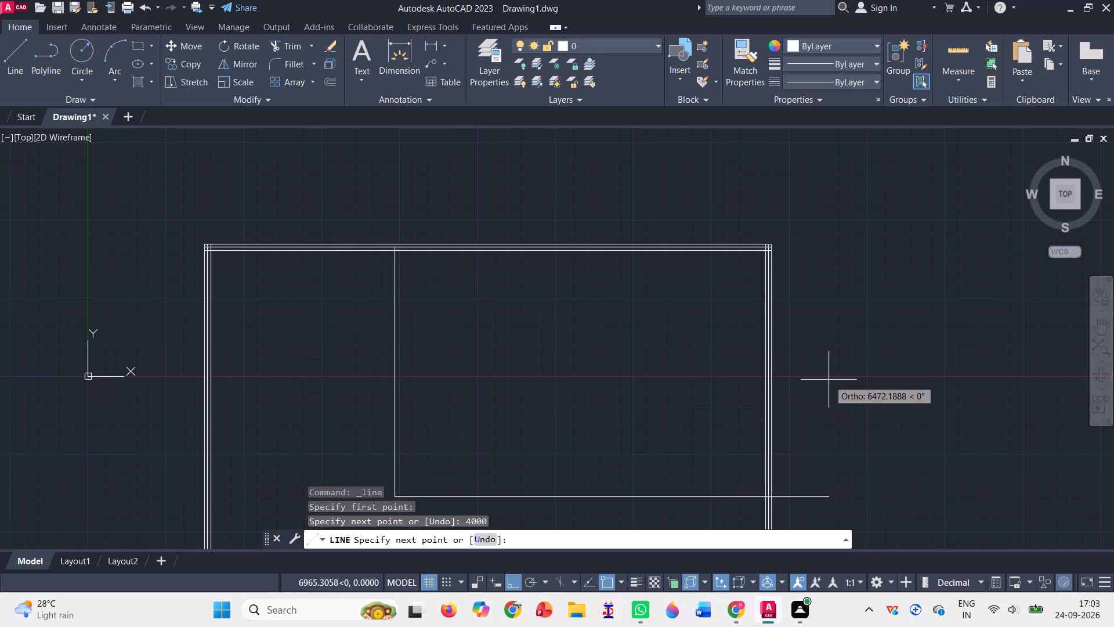
pyautogui.write('3000')
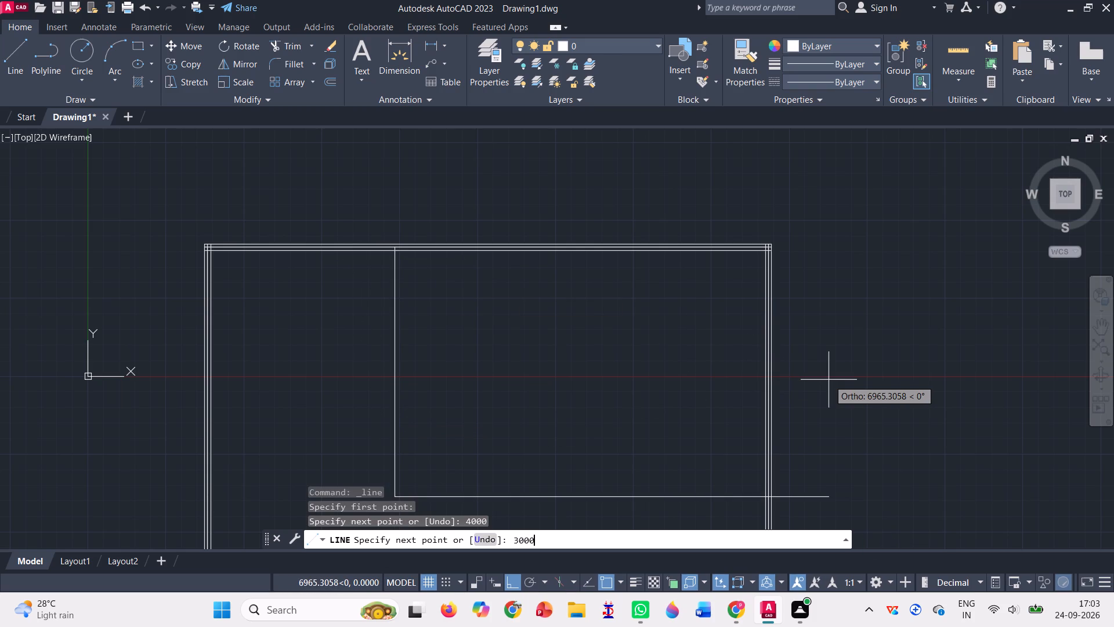
pyautogui.press('Return')
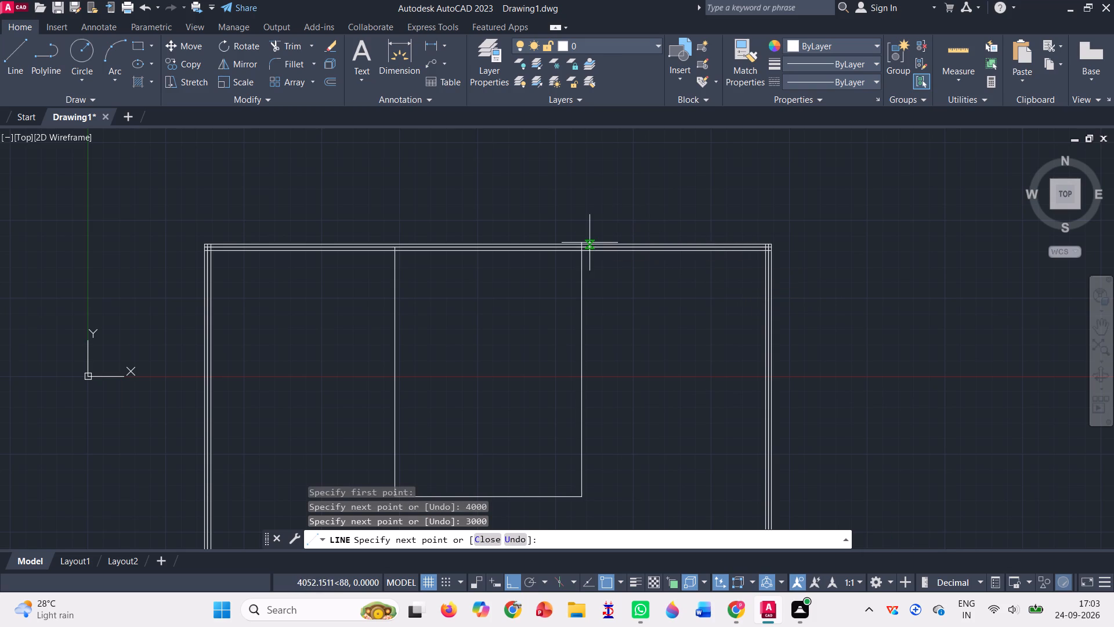
pyautogui.scroll(2, 581, 251)
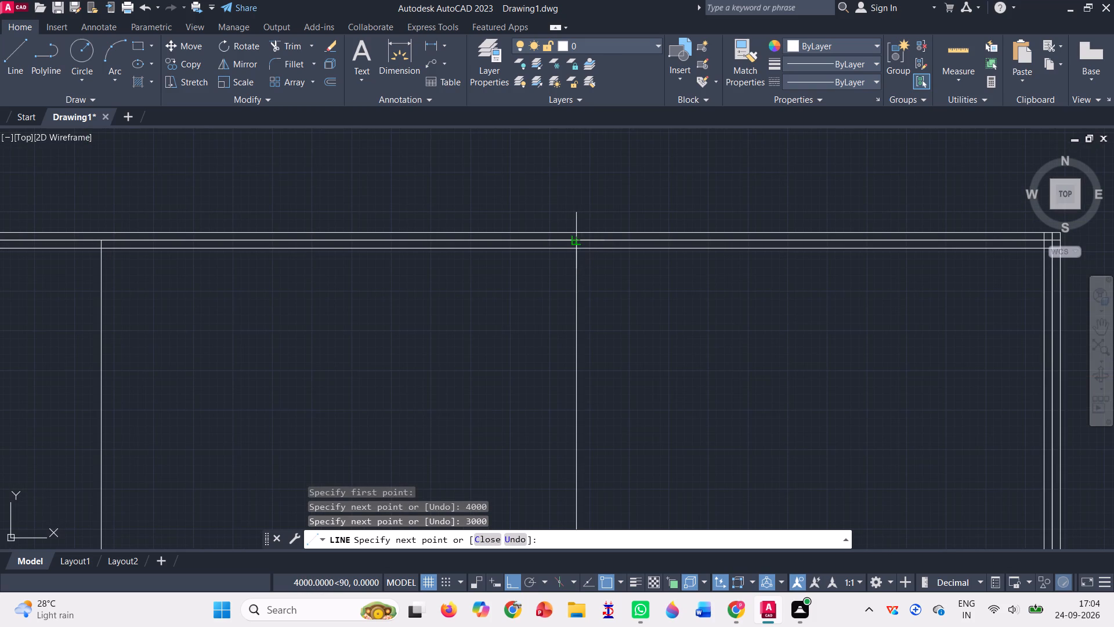
pyautogui.click(577, 239)
pyautogui.press('Escape')
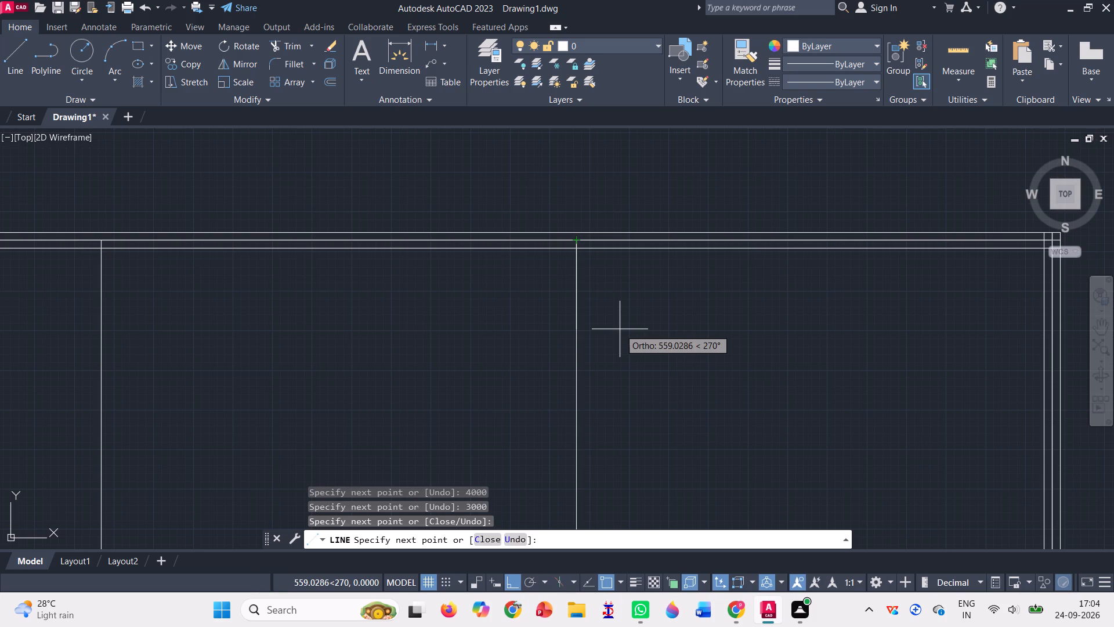
# Copy both vertical lines of the inner 3000 by 4000 outline 50 units to the right and 50 units to the left.
pyautogui.scroll(-1, 395, 301)
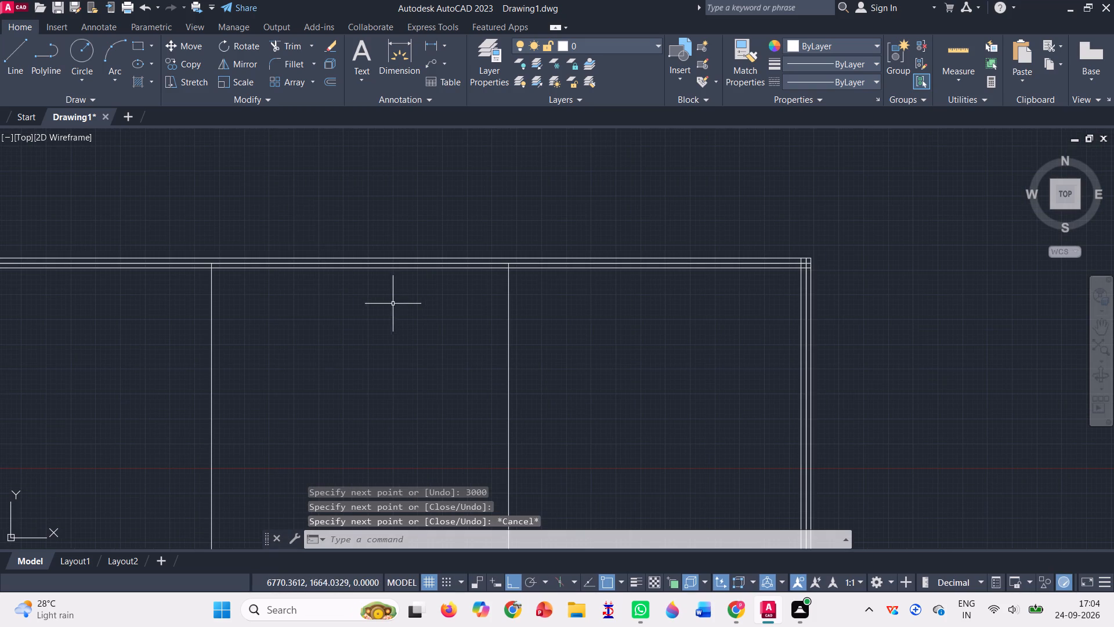
pyautogui.scroll(-2, 371, 336)
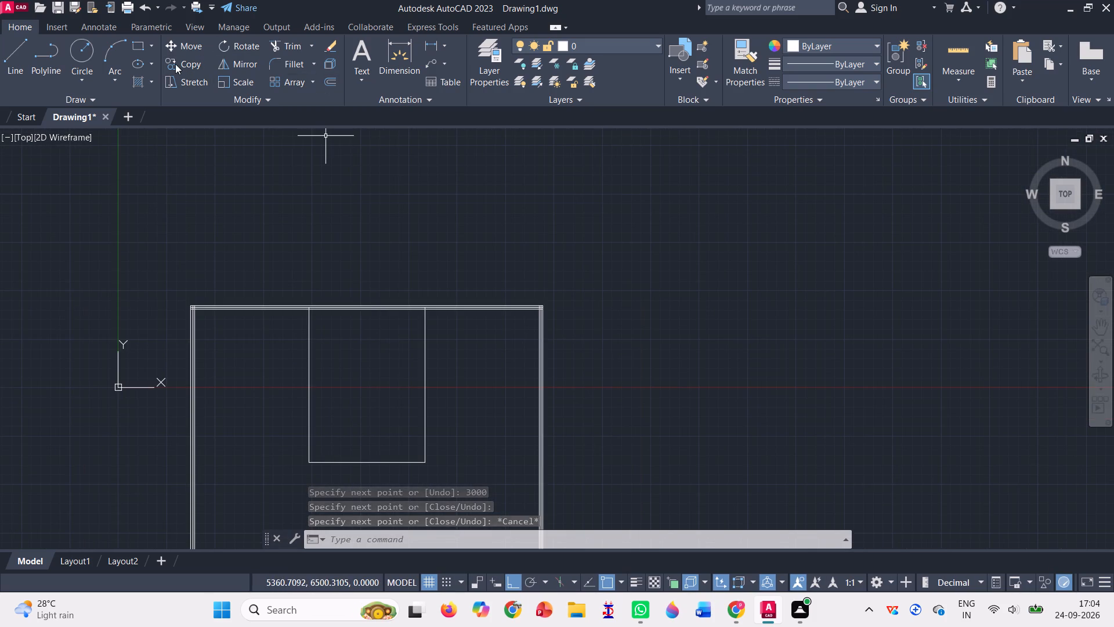
pyautogui.click(175, 64)
pyautogui.click(427, 374)
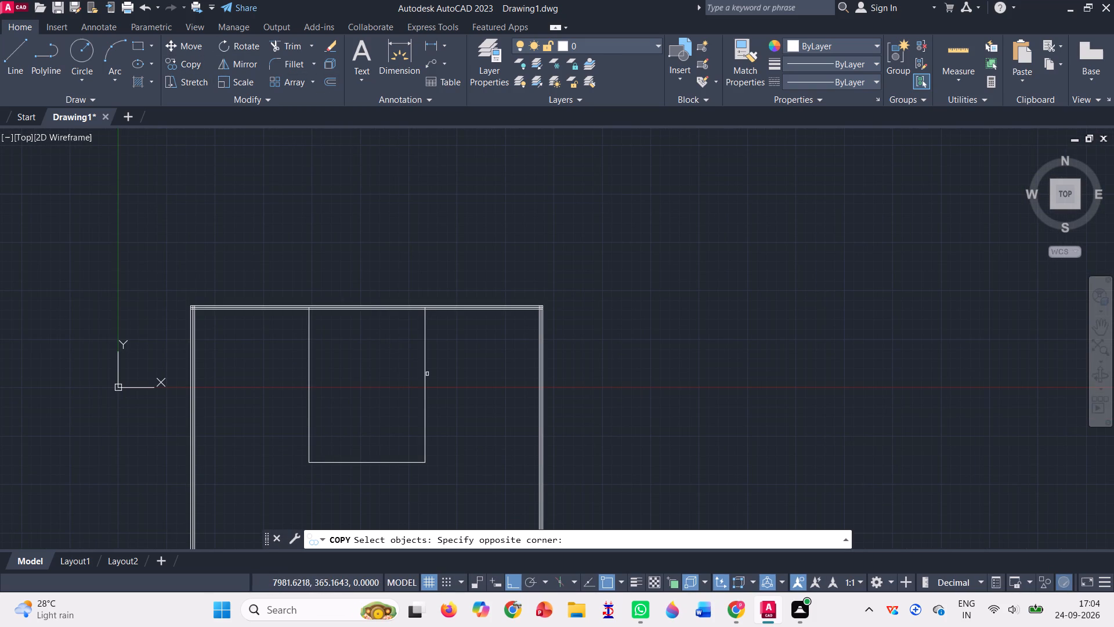
pyautogui.click(422, 377)
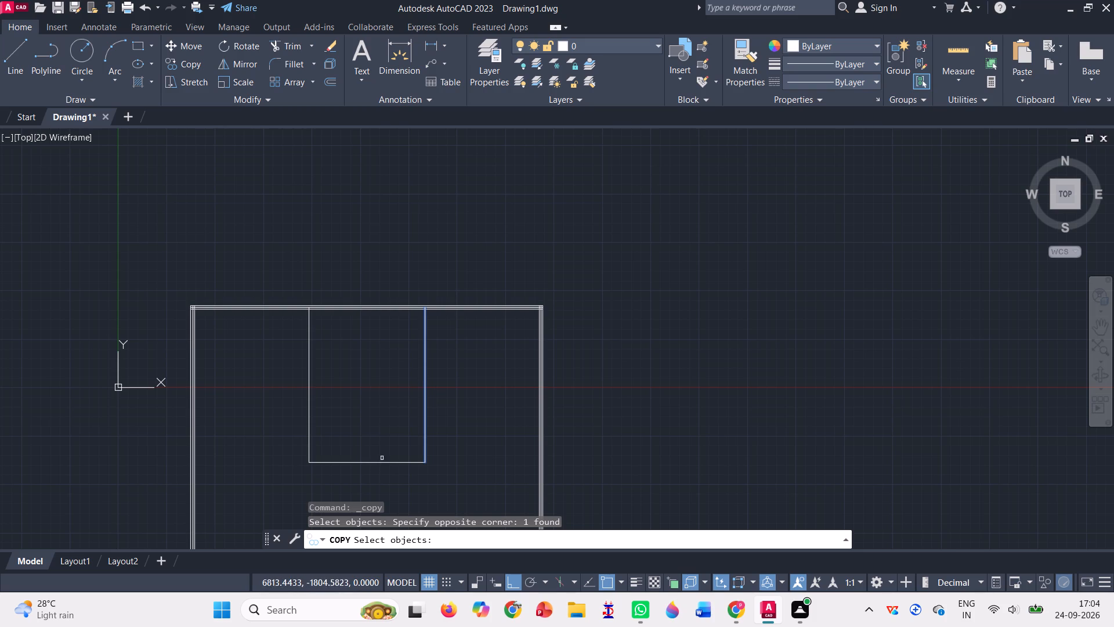
pyautogui.click(310, 406)
pyautogui.press('Return')
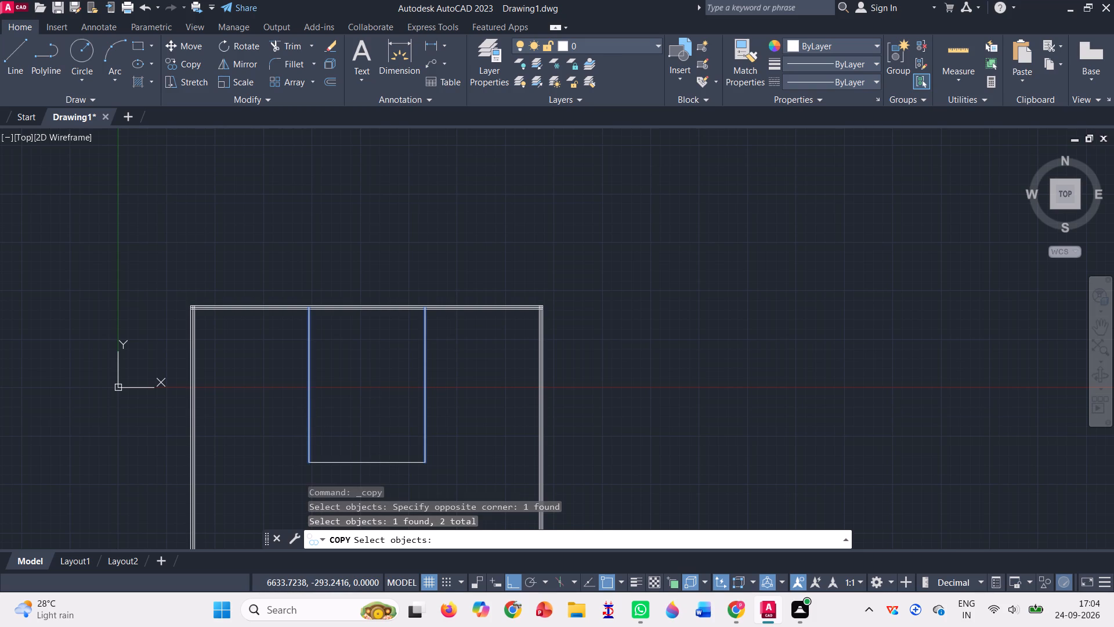
pyautogui.click(428, 385)
pyautogui.write('50')
pyautogui.press('Return')
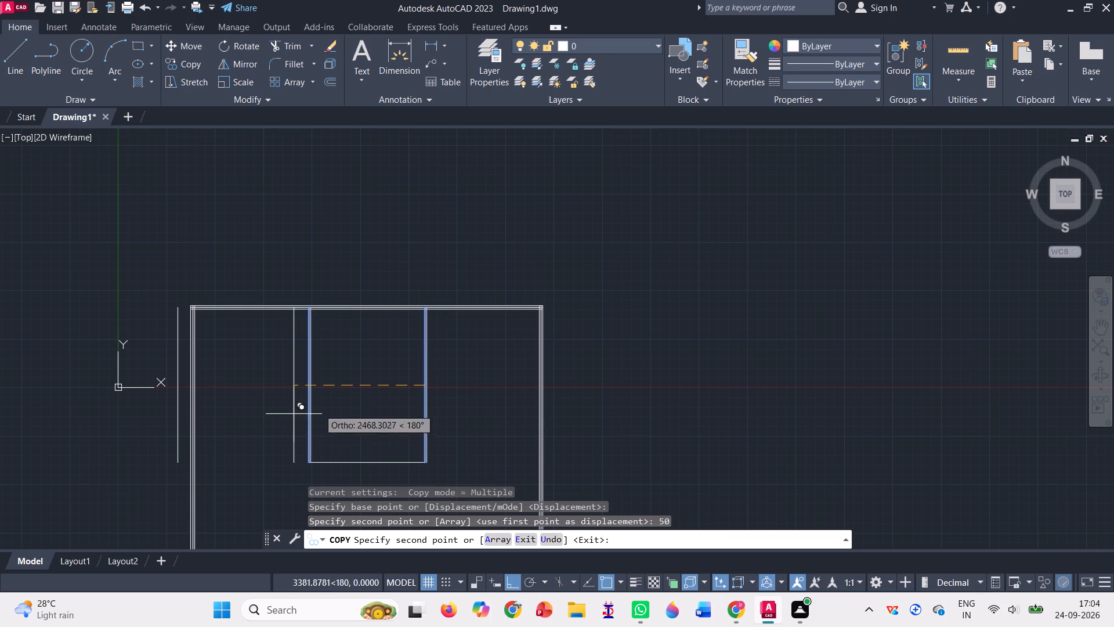
pyautogui.write('50')
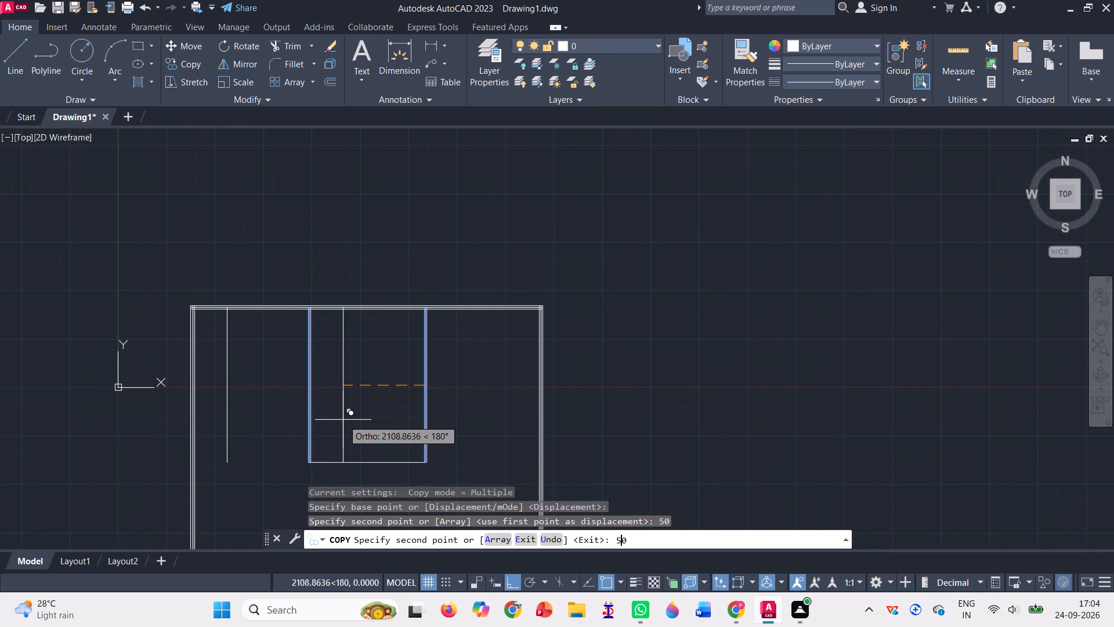
pyautogui.press('Return')
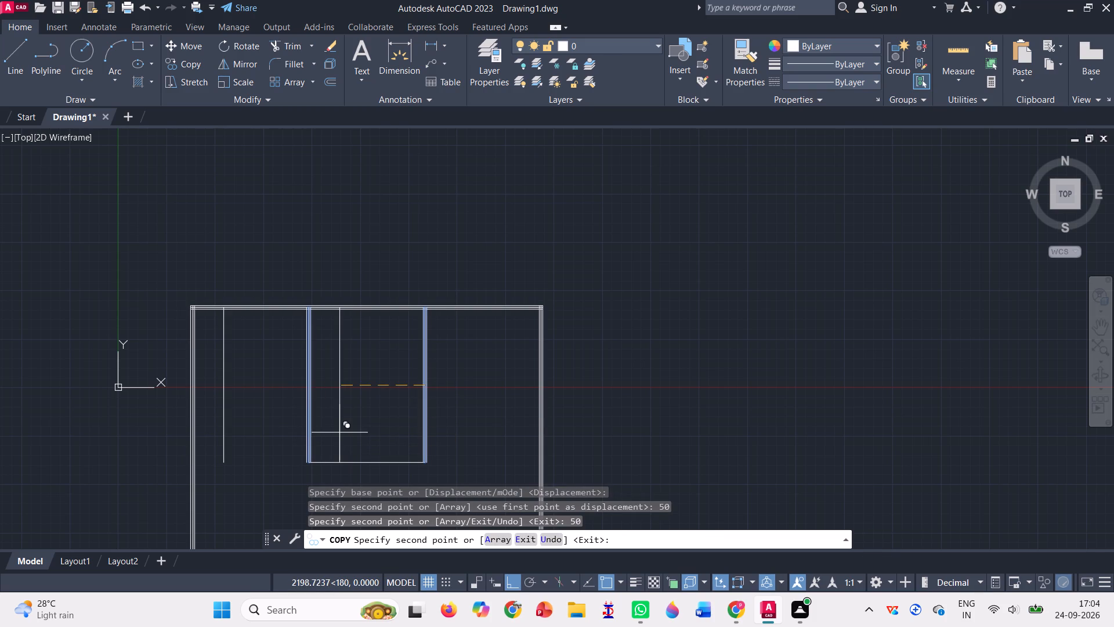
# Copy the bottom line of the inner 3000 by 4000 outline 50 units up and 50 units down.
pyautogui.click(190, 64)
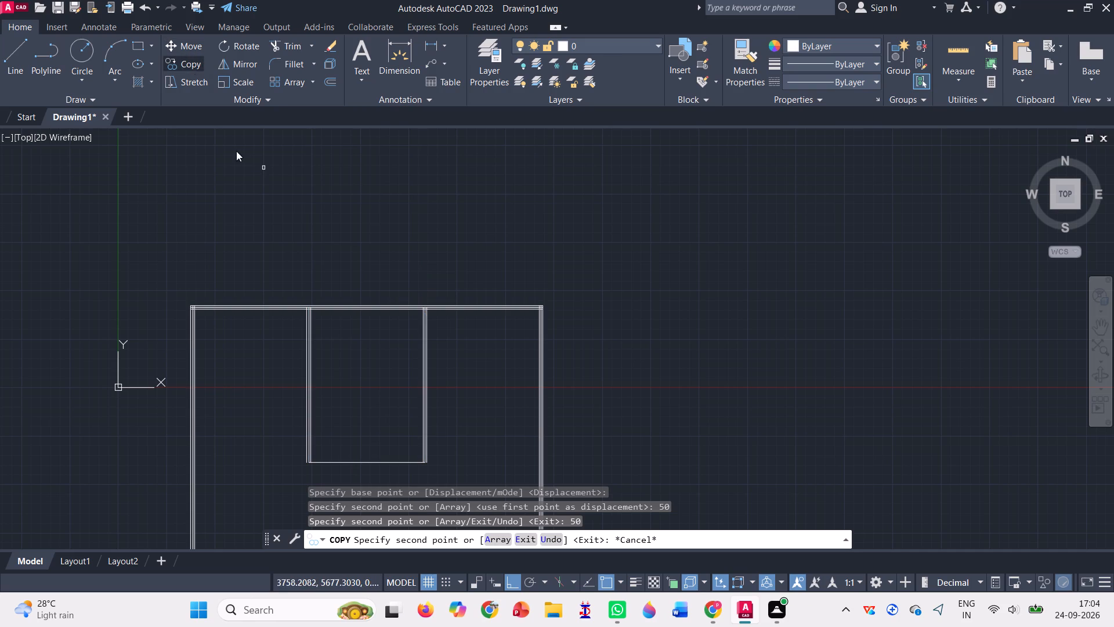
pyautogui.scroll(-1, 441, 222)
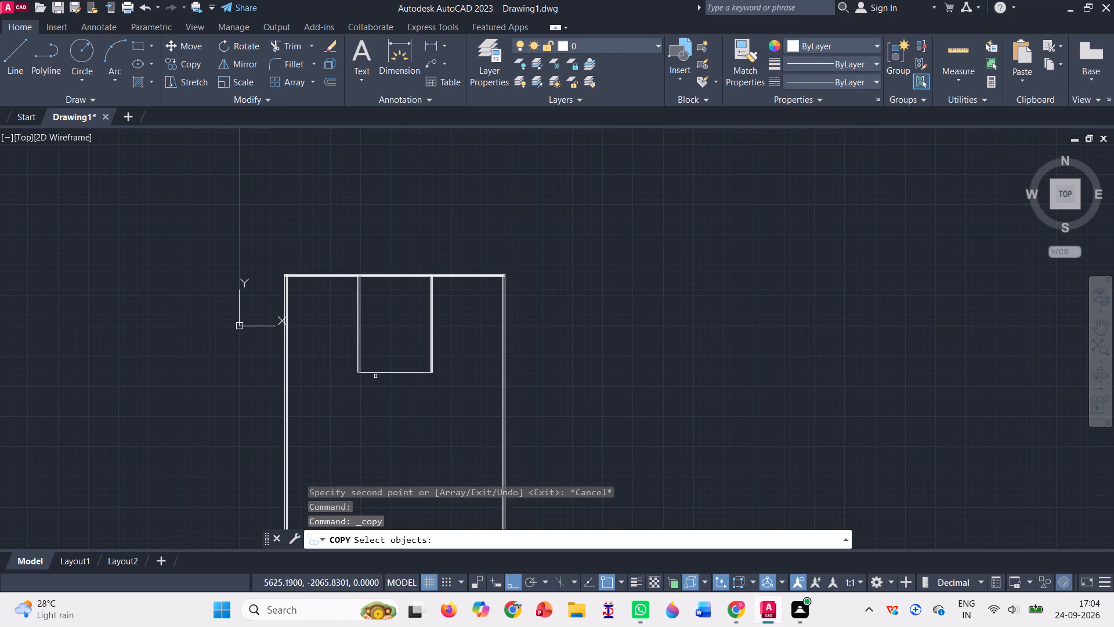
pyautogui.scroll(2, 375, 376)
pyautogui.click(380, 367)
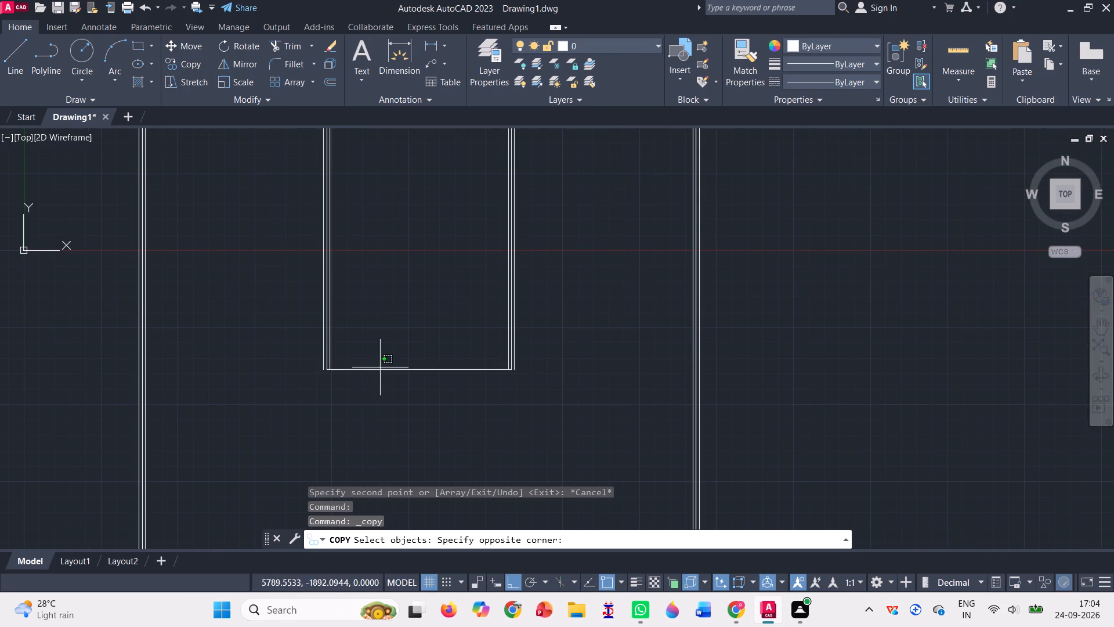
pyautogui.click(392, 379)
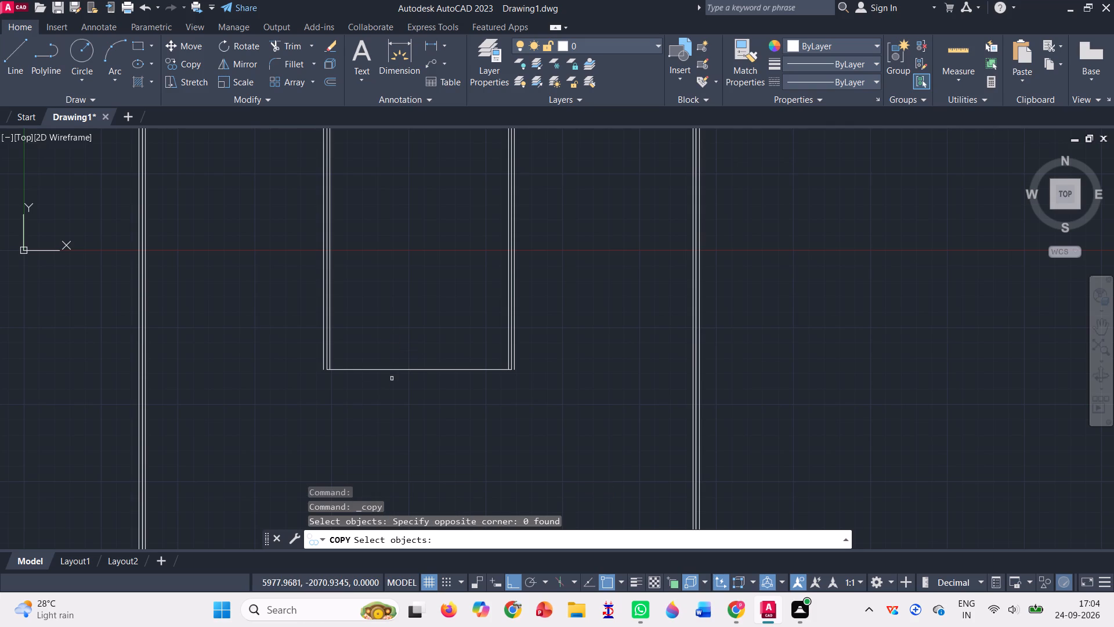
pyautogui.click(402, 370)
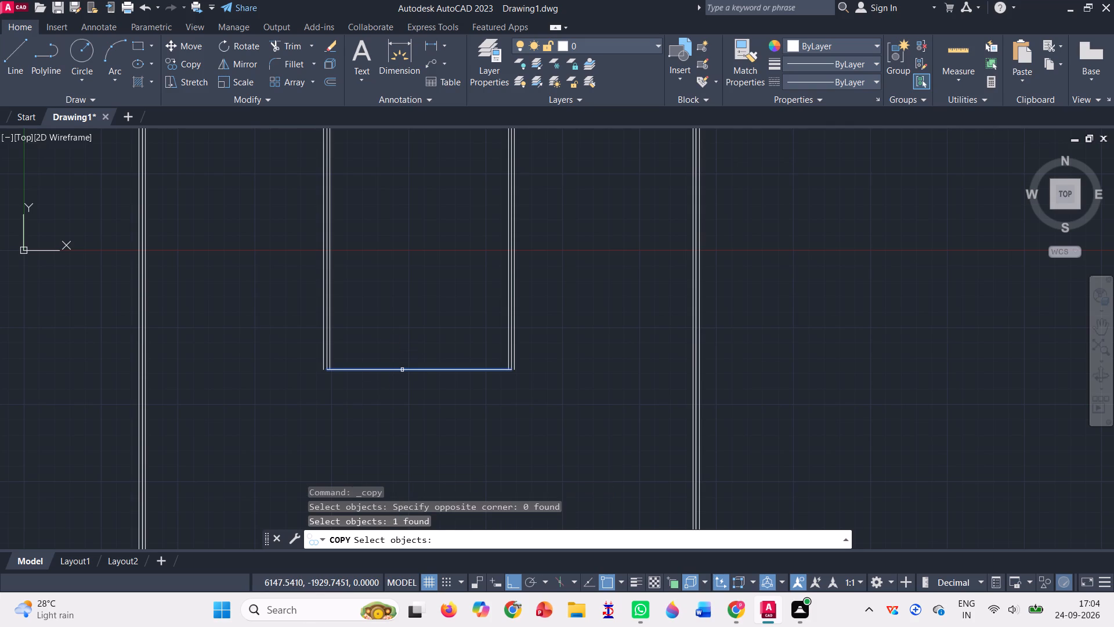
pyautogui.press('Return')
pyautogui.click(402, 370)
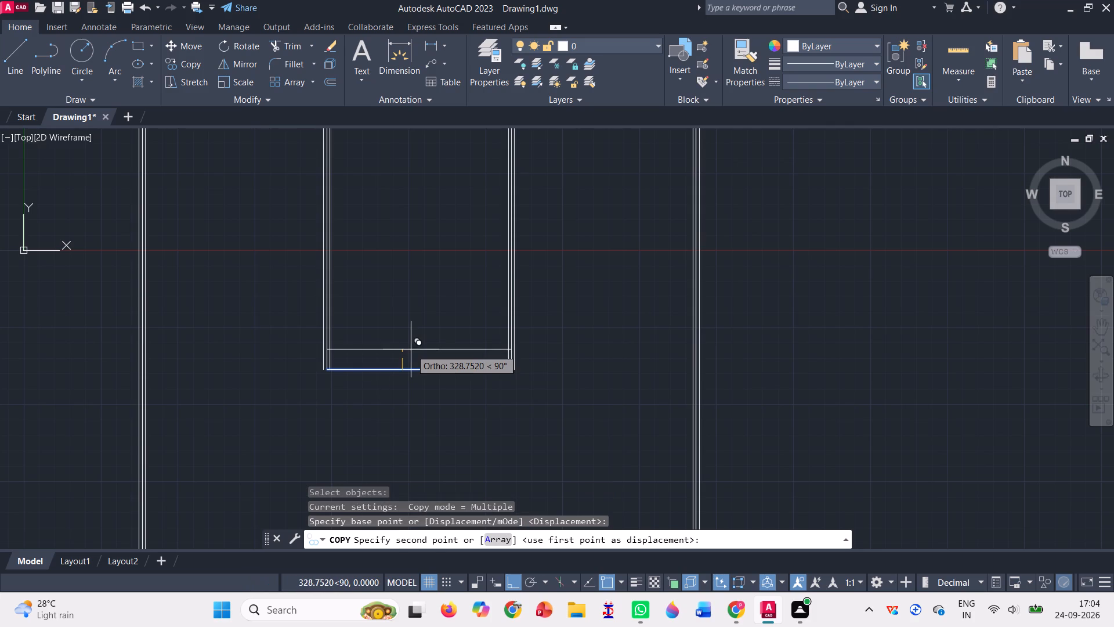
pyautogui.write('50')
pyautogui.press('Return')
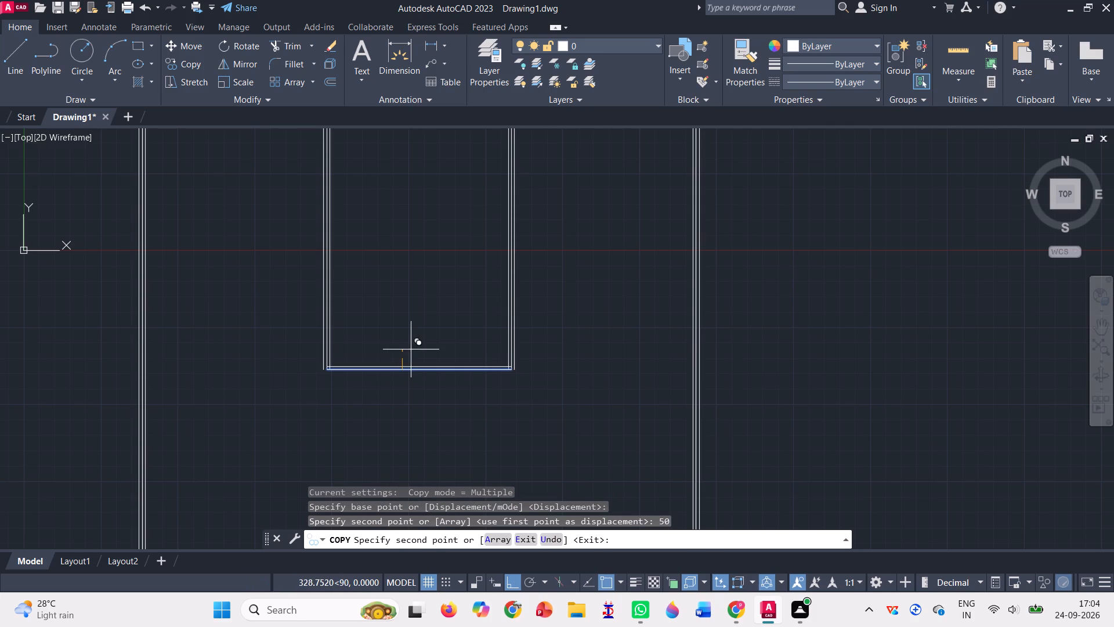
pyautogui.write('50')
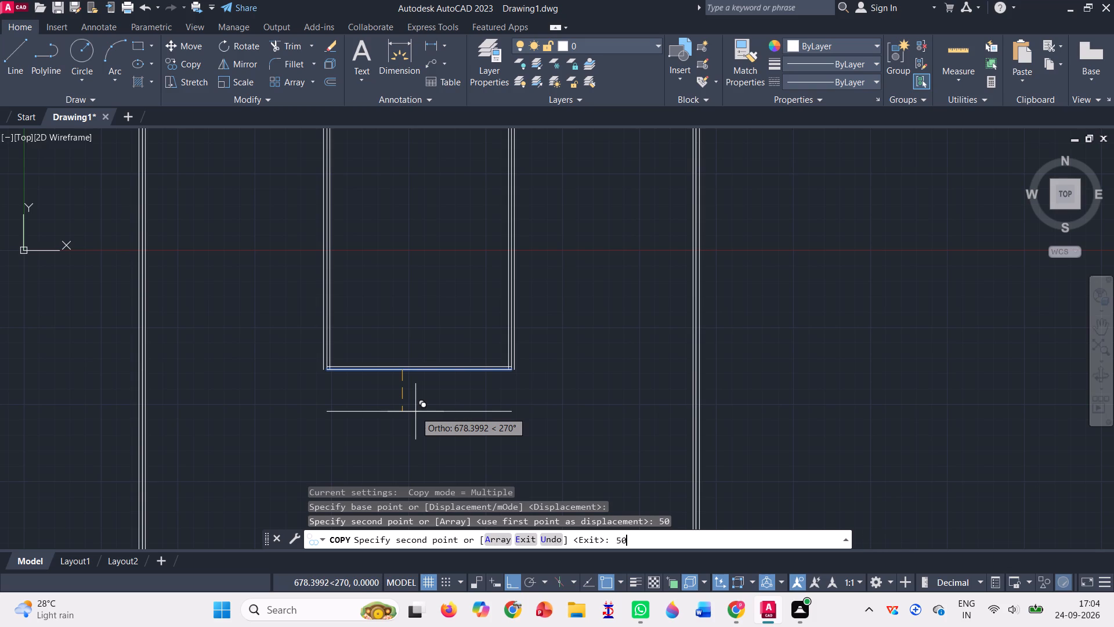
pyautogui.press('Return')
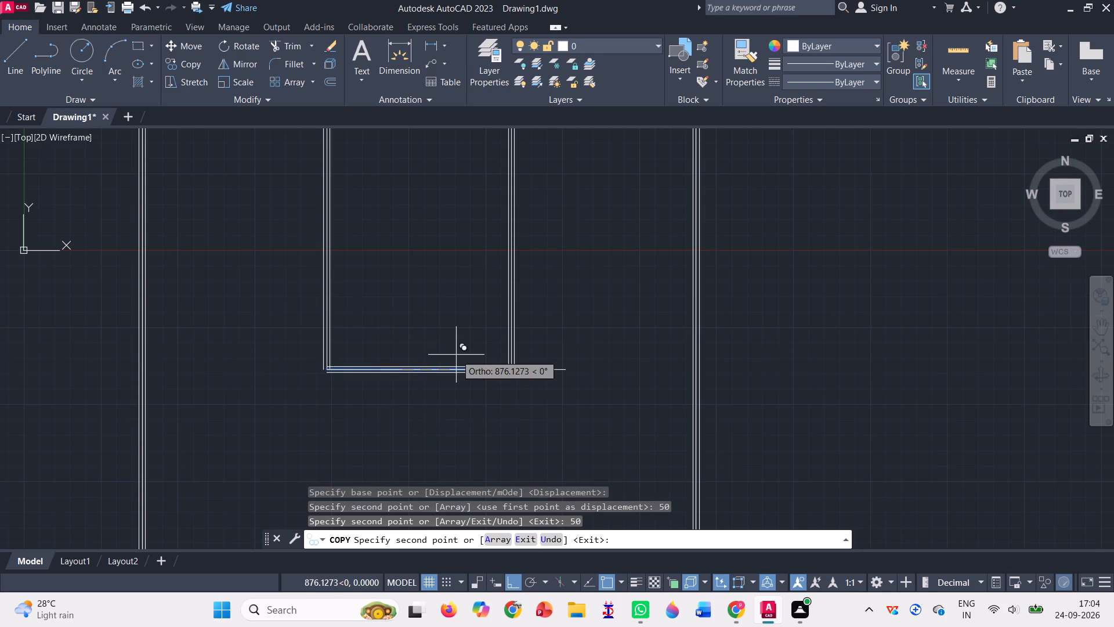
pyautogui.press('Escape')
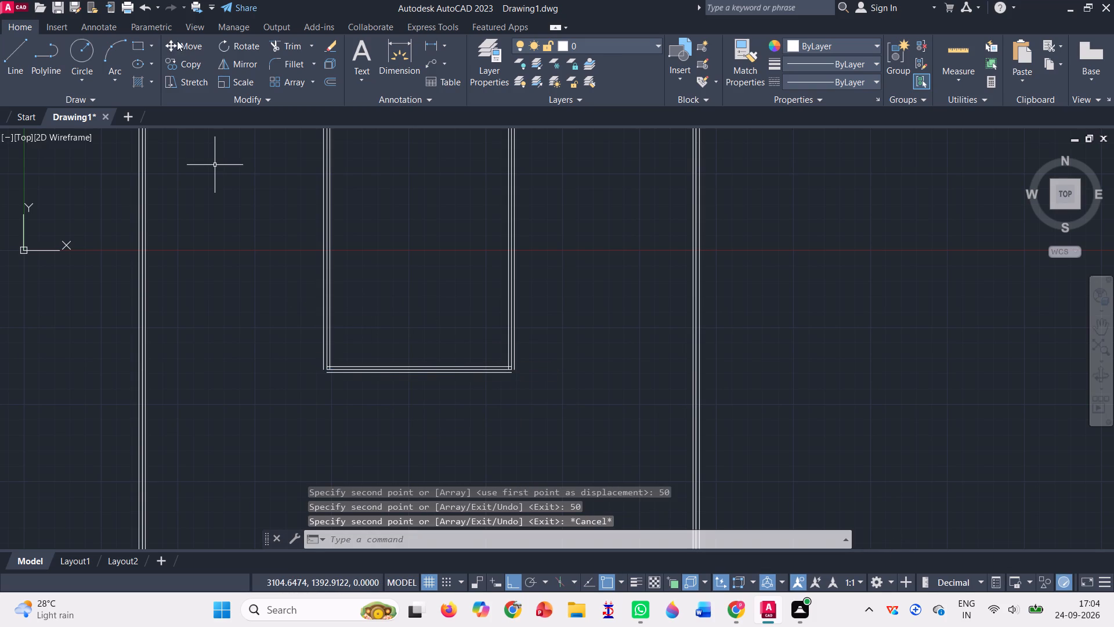
# Draw a 9000 horizontal line along the inner room's bottom line, from the left wall's middle line to the right wall's middle line.
pyautogui.click(16, 51)
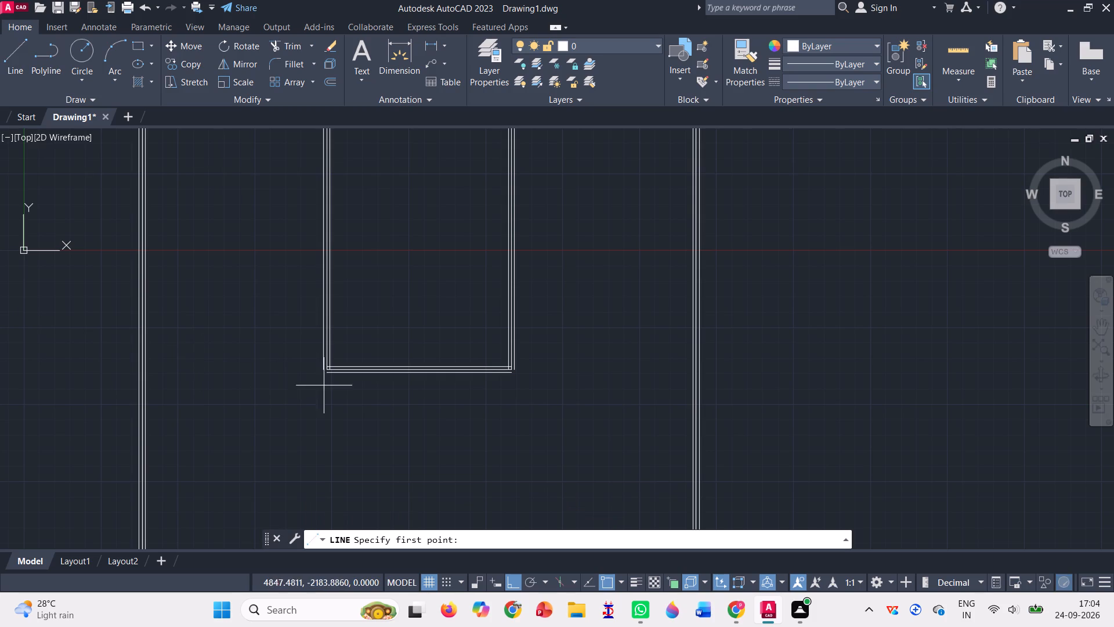
pyautogui.scroll(2, 331, 374)
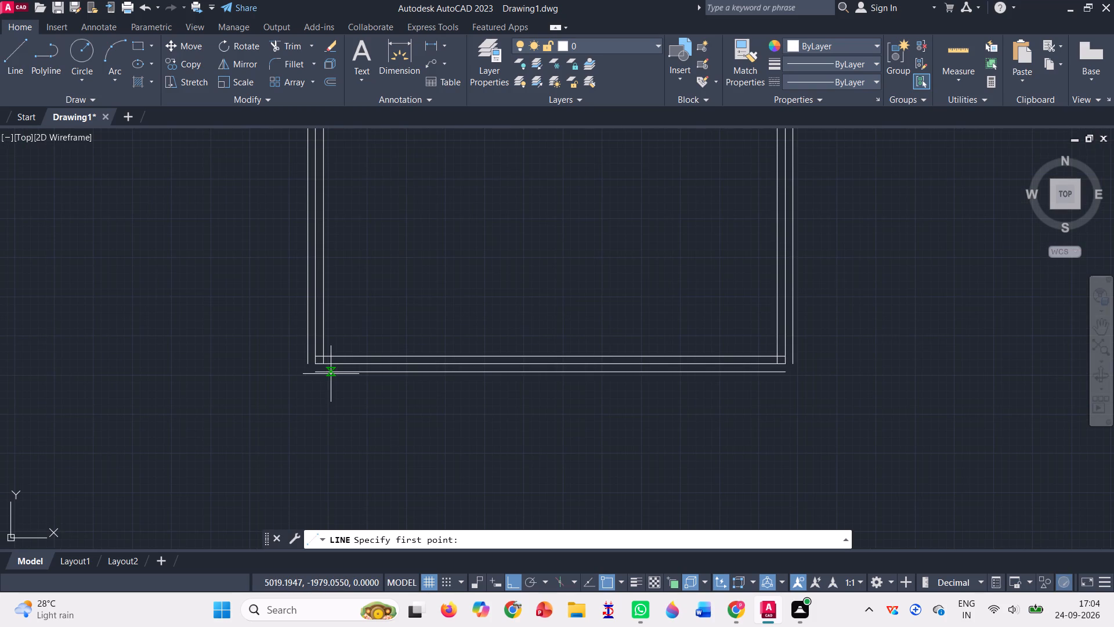
pyautogui.scroll(-3, 317, 365)
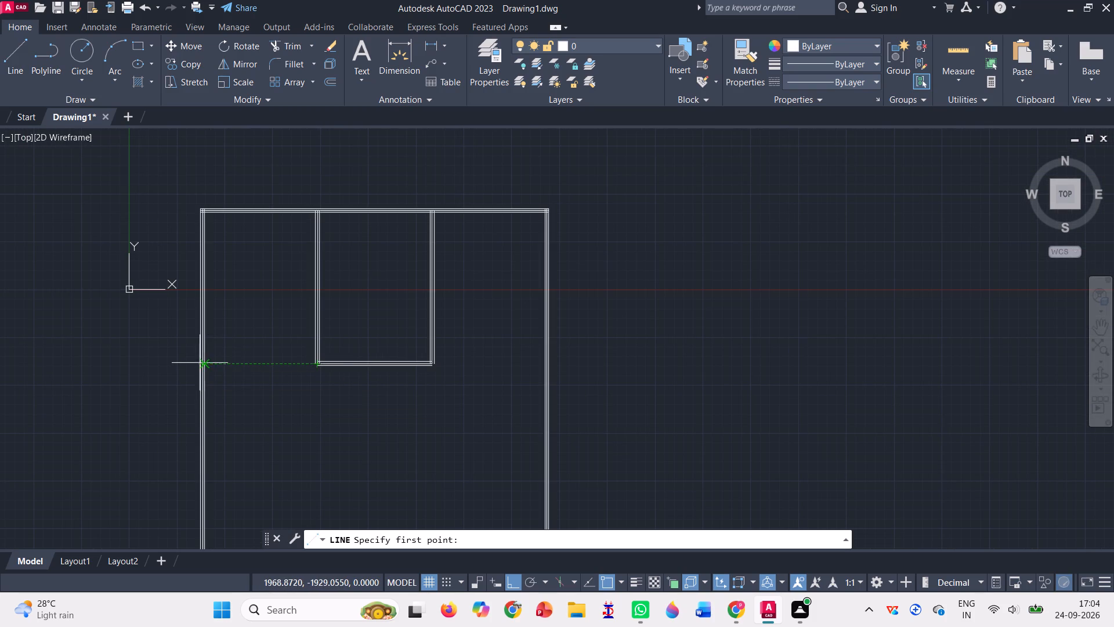
pyautogui.scroll(5, 200, 363)
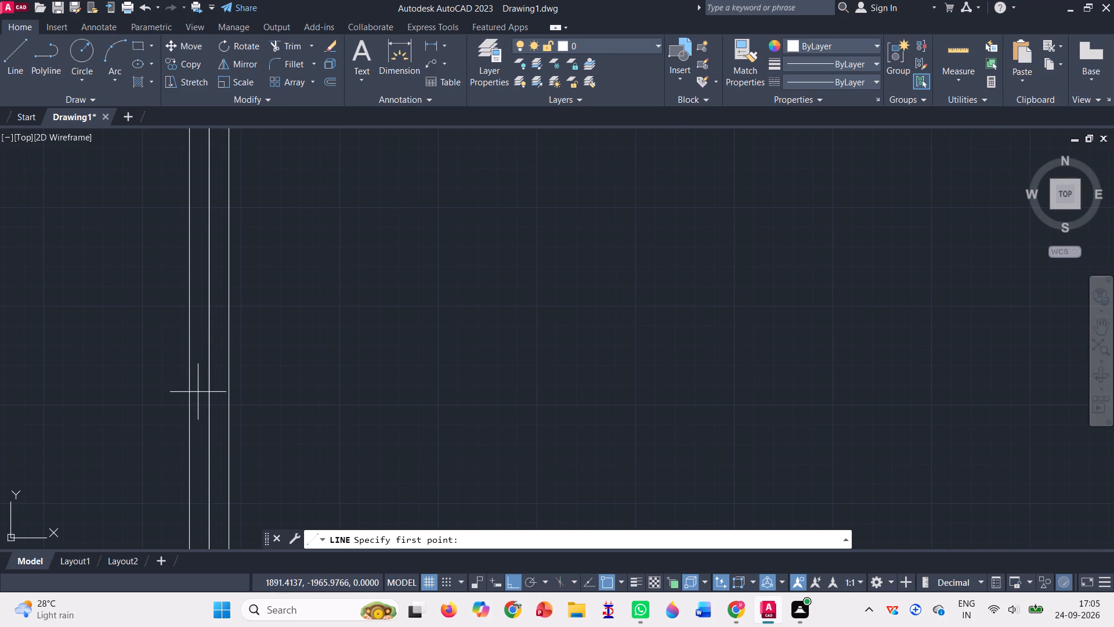
pyautogui.click(206, 376)
pyautogui.scroll(-3, 206, 376)
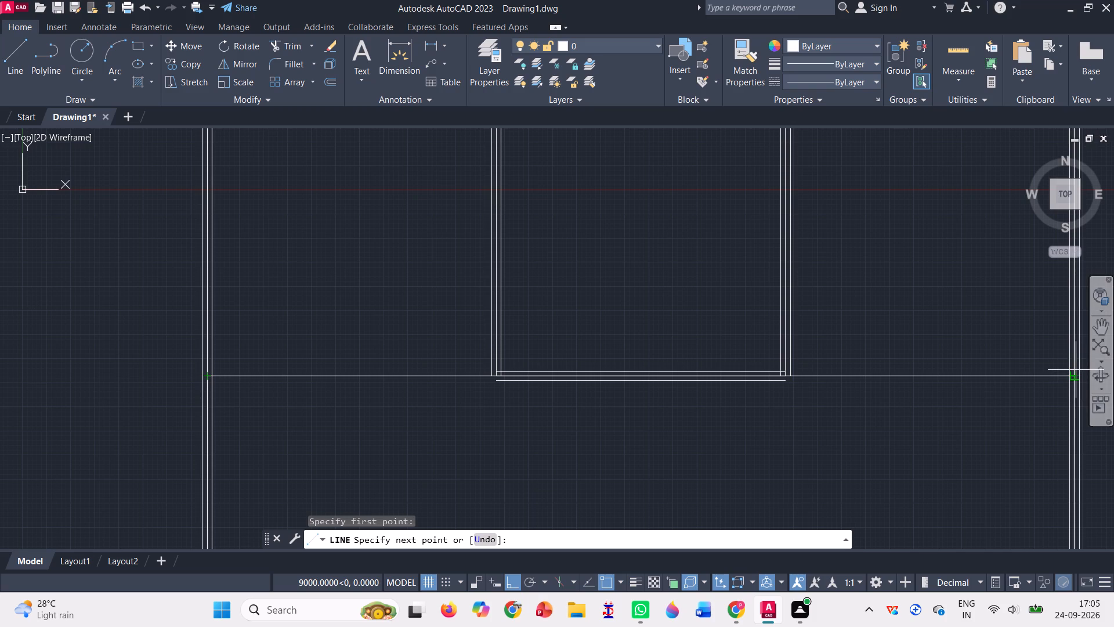
pyautogui.scroll(2, 1076, 370)
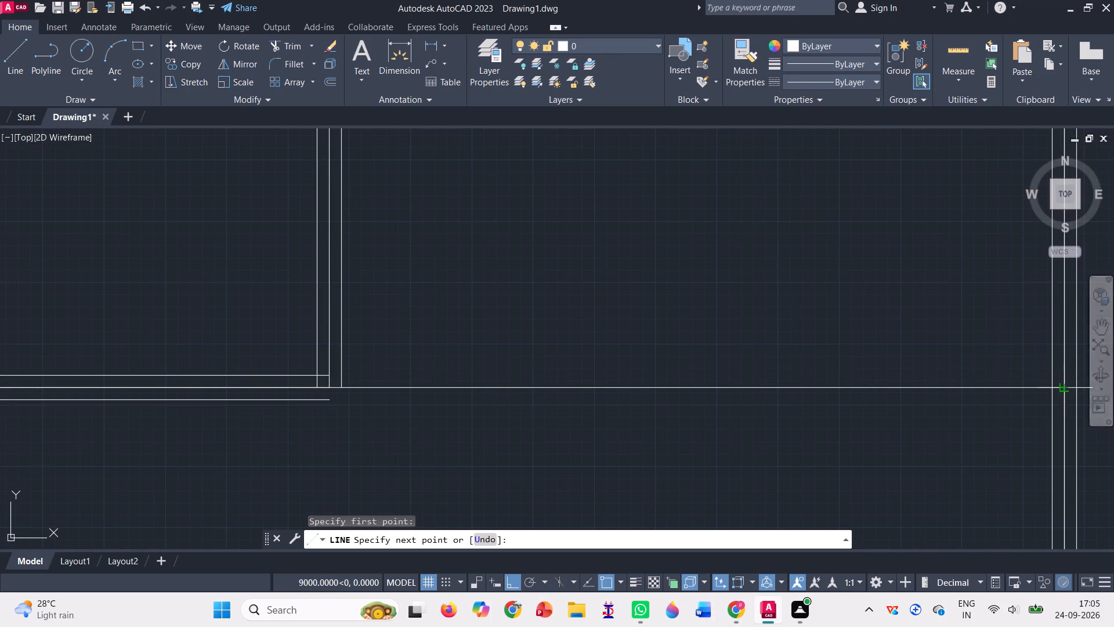
pyautogui.click(1068, 386)
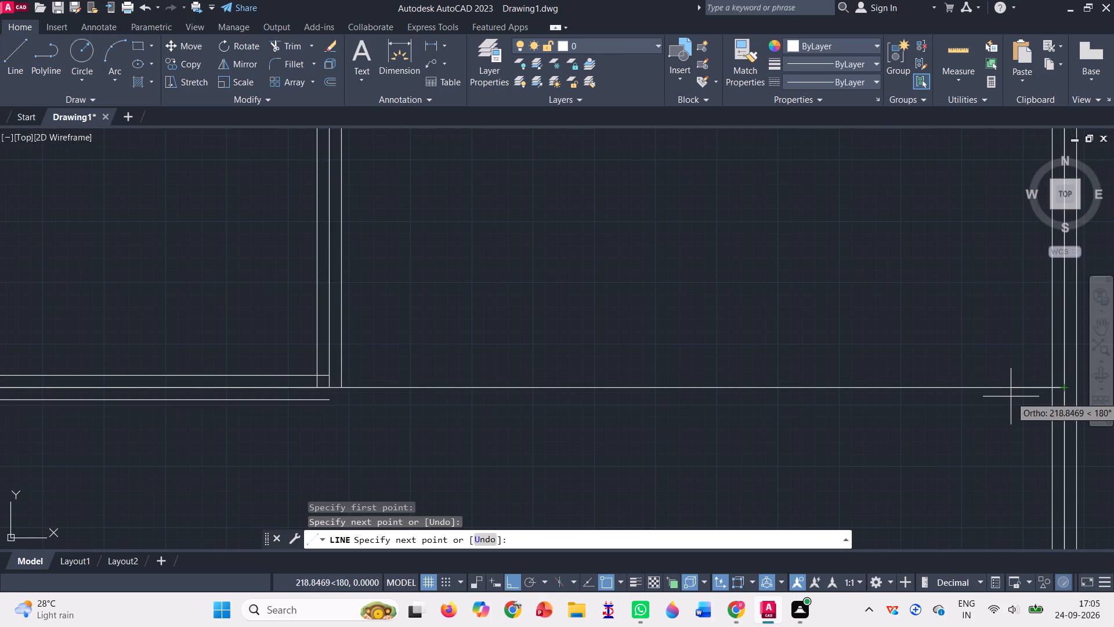
pyautogui.press('Escape')
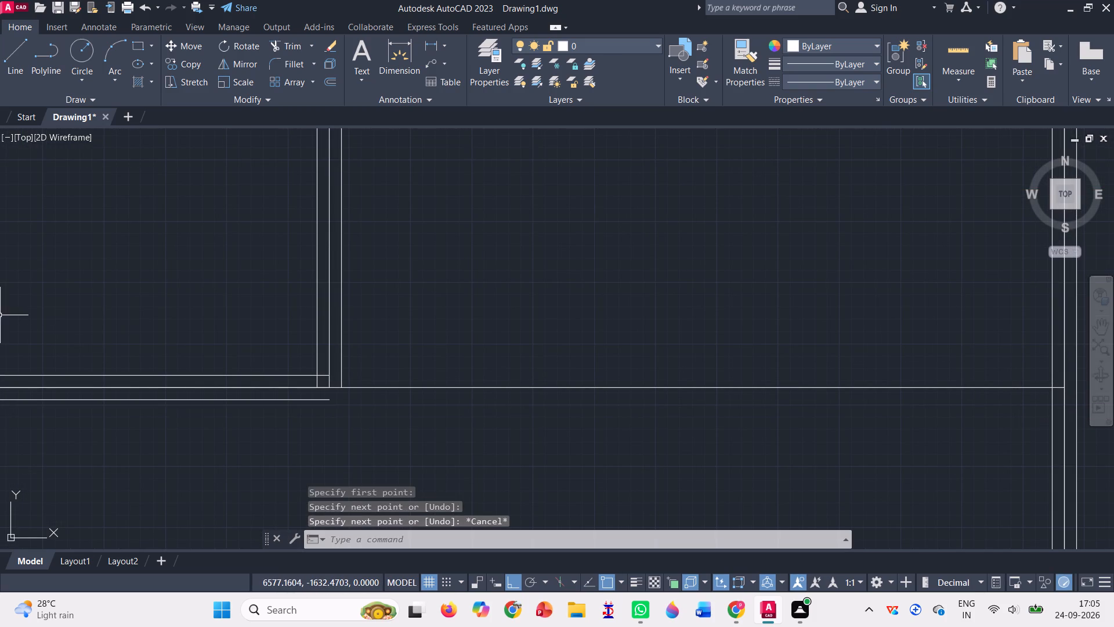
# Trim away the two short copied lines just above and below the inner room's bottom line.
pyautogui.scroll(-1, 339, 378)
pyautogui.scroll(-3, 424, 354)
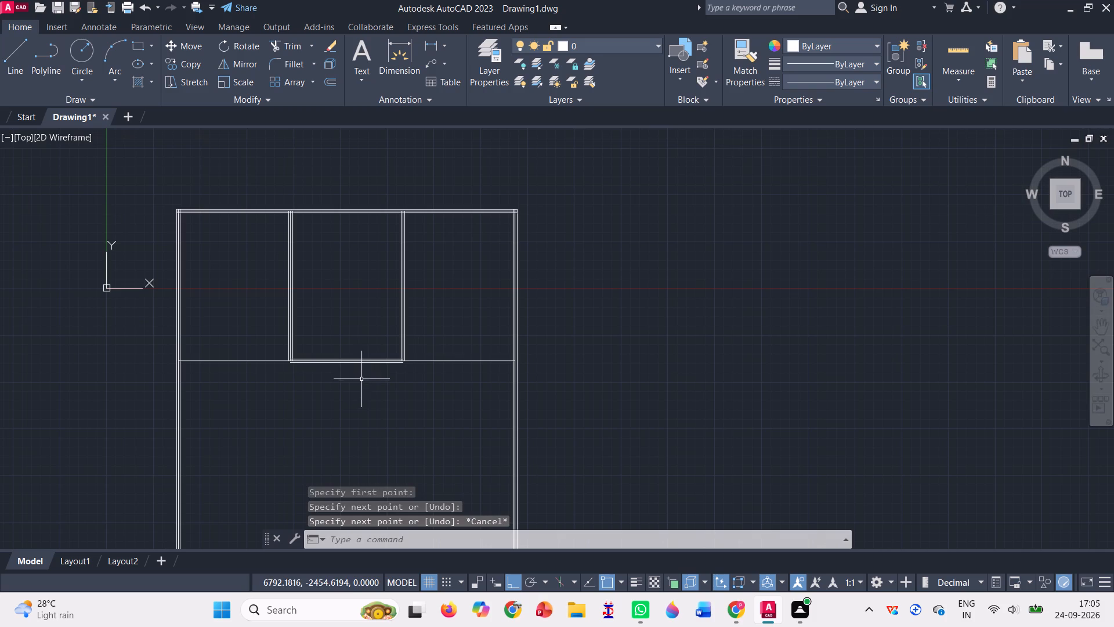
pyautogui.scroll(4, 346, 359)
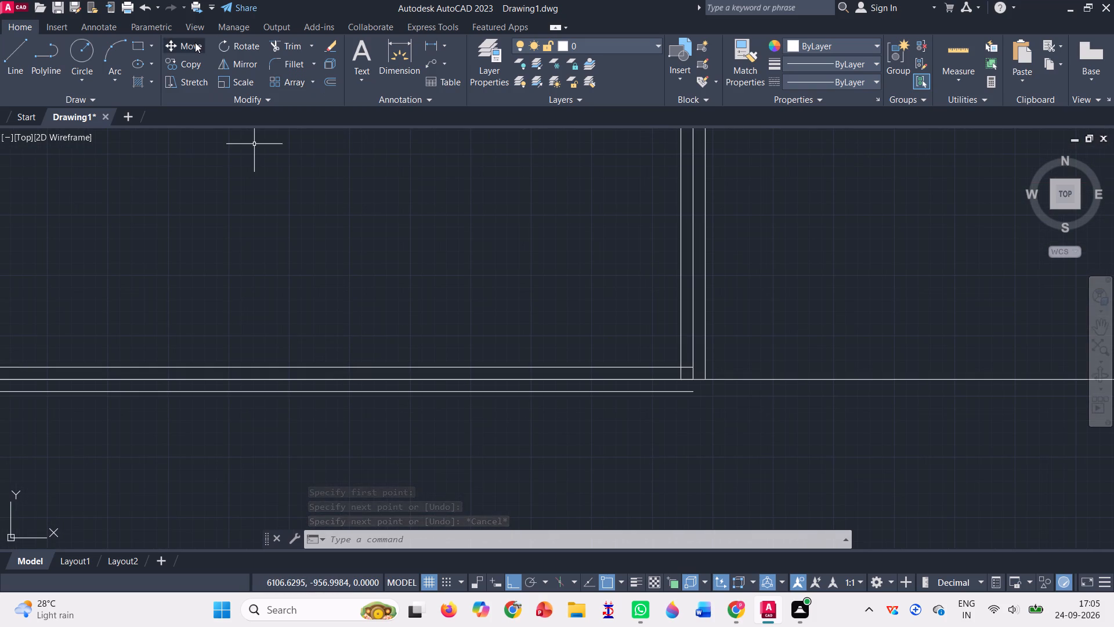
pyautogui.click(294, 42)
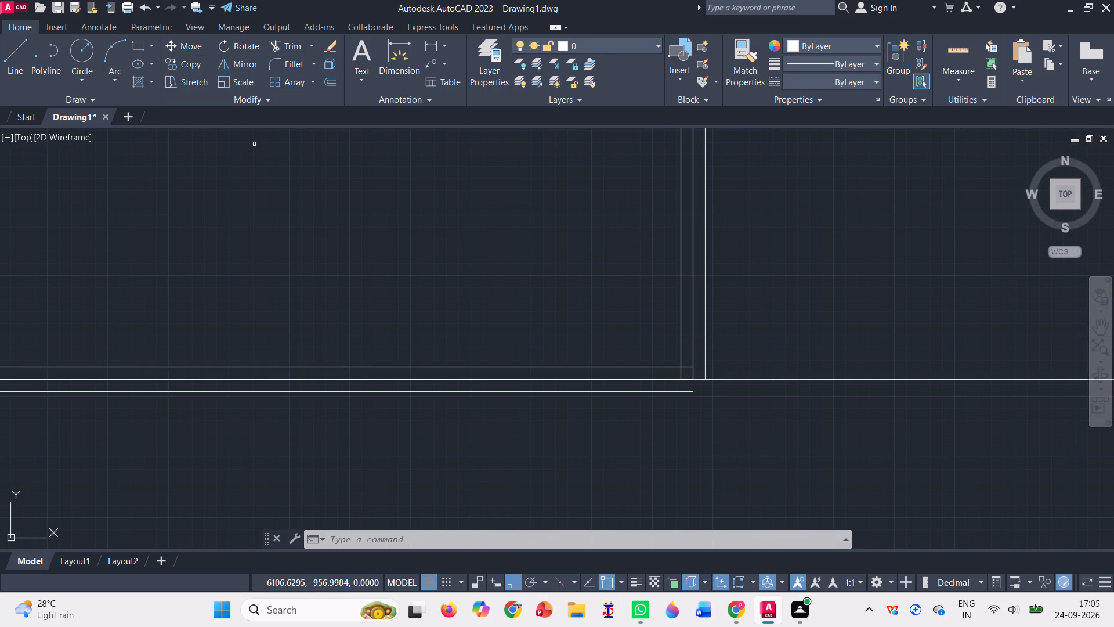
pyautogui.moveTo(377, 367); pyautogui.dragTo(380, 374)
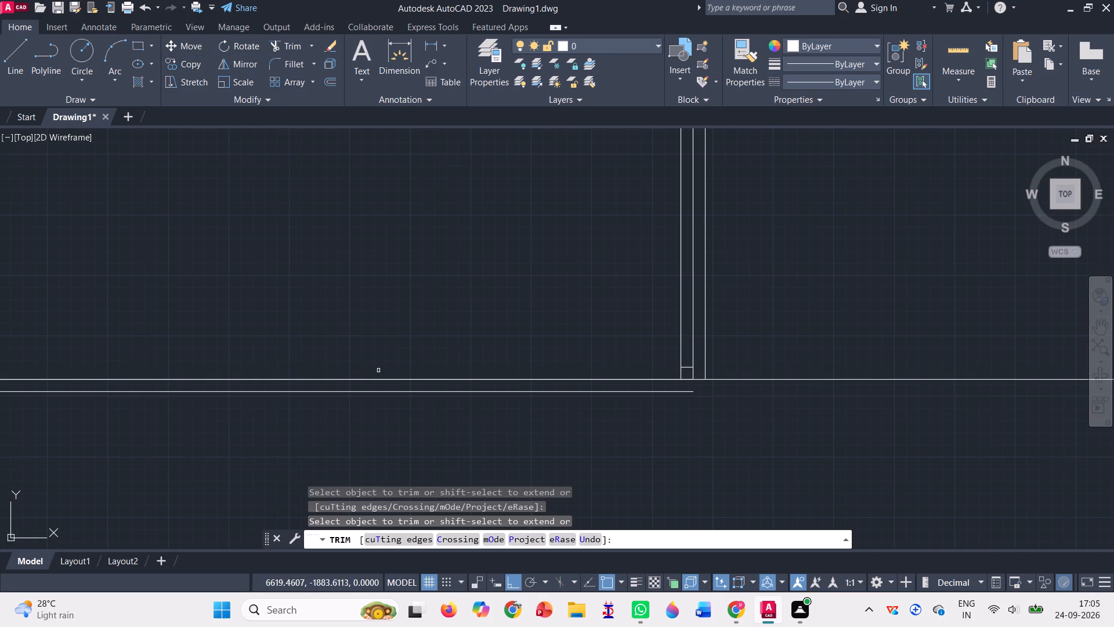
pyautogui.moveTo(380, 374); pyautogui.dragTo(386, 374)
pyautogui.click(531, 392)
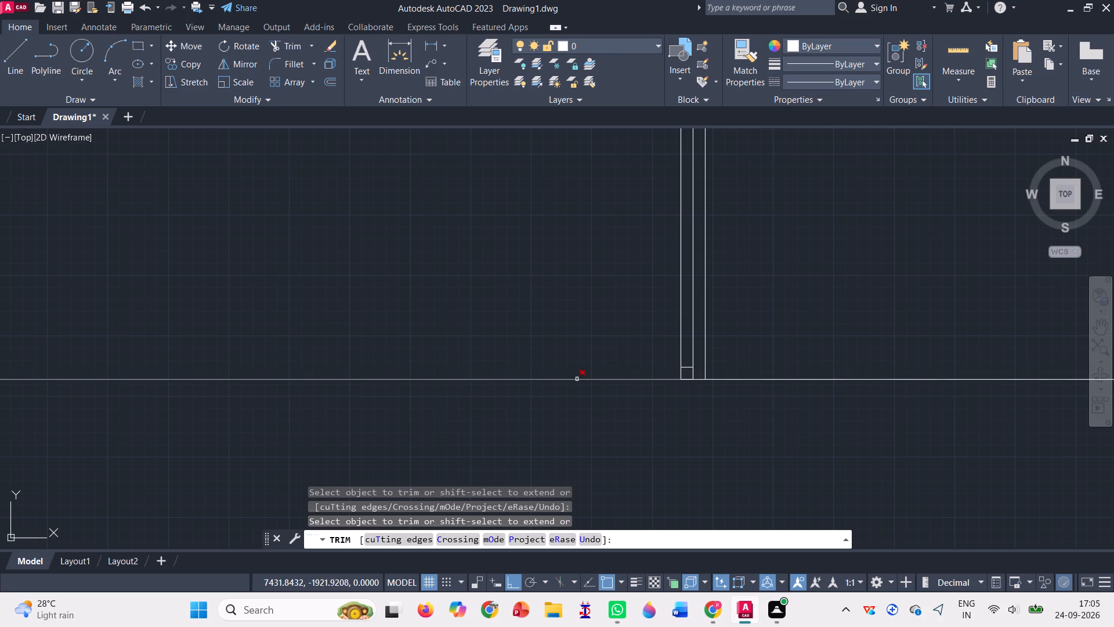
# Copy the full-width 9000 horizontal line 50 units up and 50 units down.
pyautogui.scroll(-3, 596, 420)
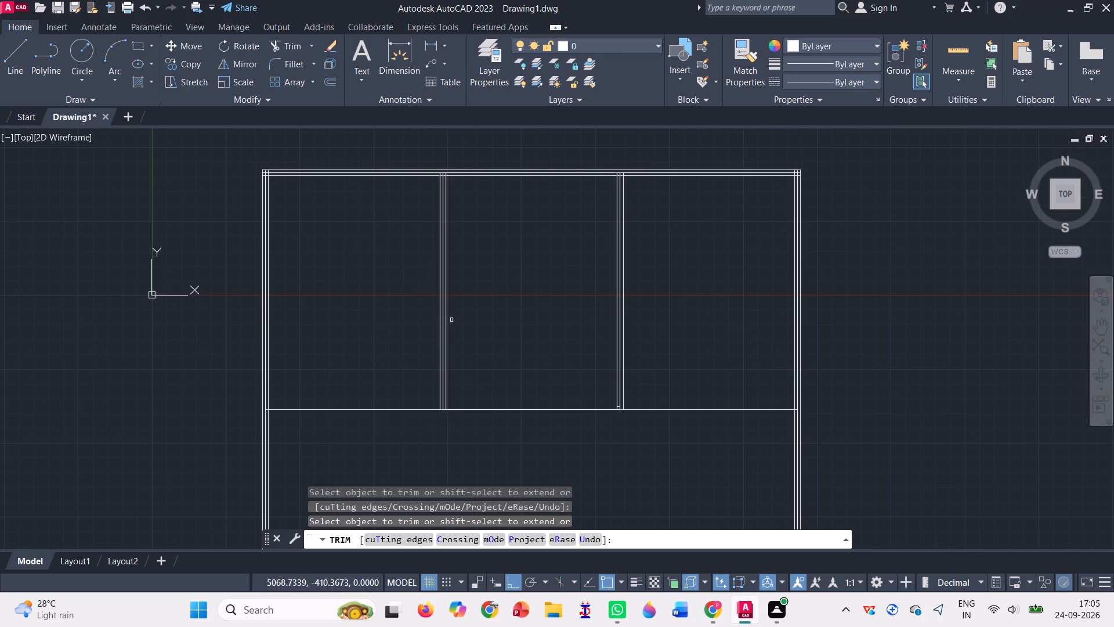
pyautogui.scroll(1, 451, 320)
pyautogui.click(195, 46)
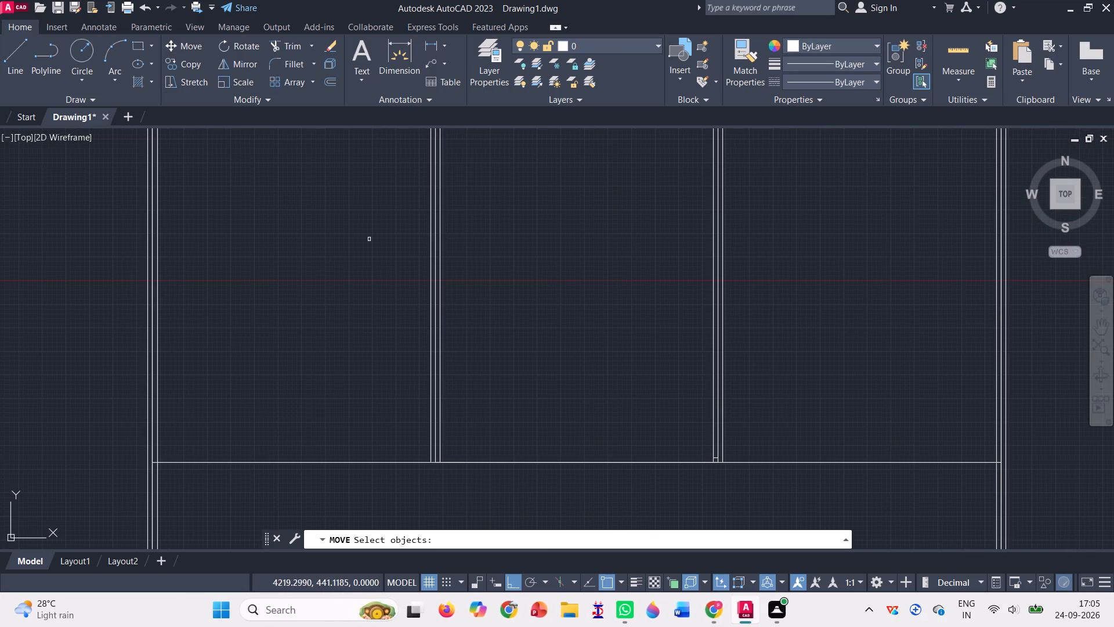
pyautogui.click(201, 61)
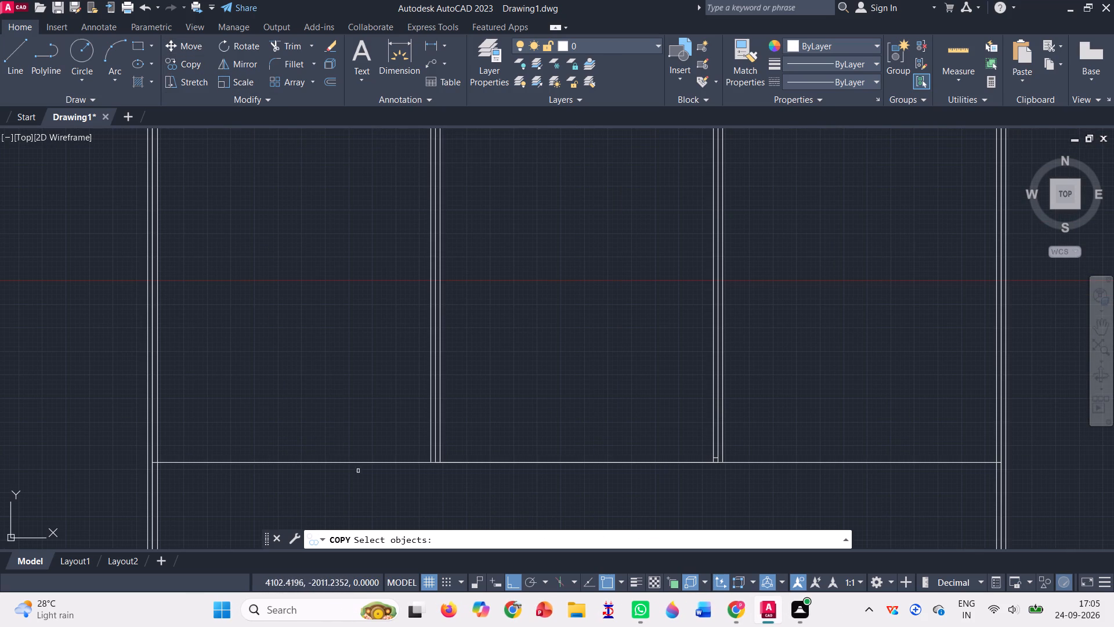
pyautogui.click(366, 464)
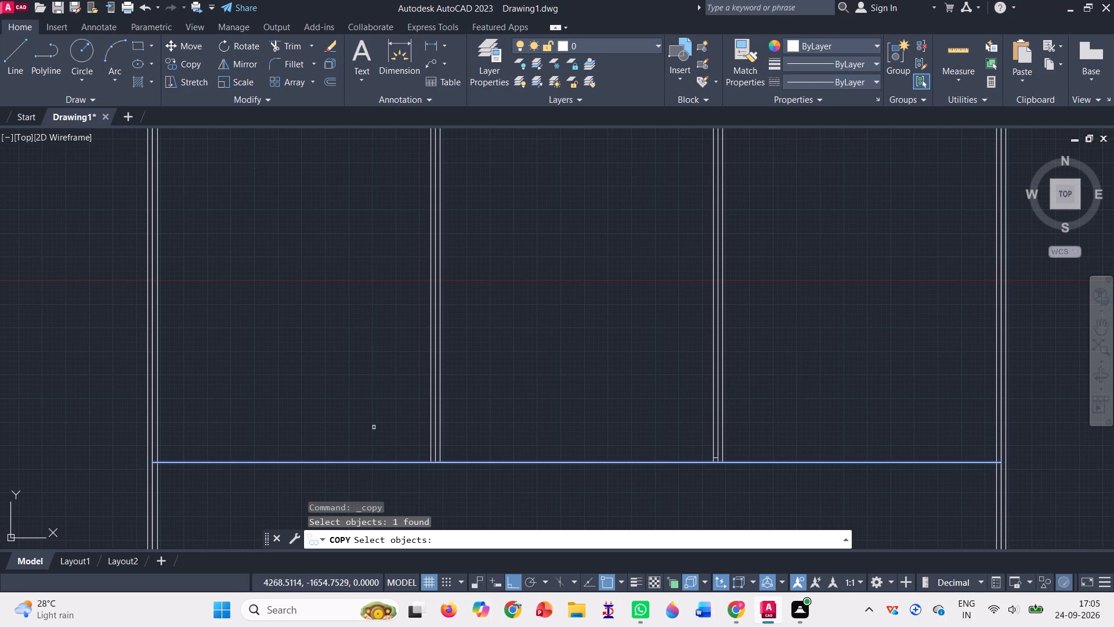
pyautogui.press('Return')
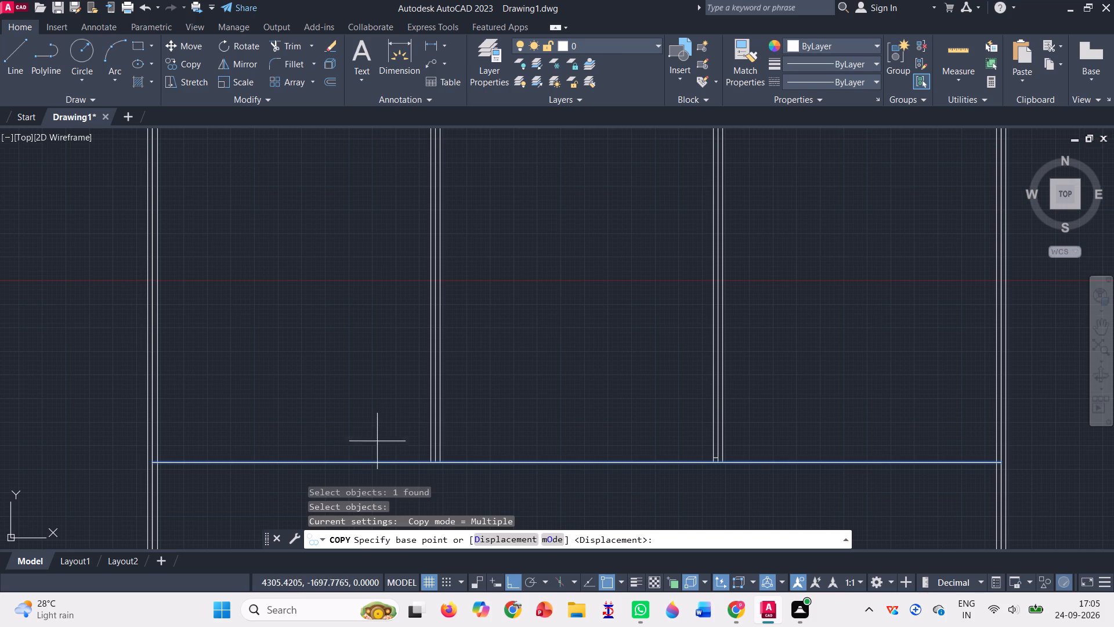
pyautogui.click(388, 462)
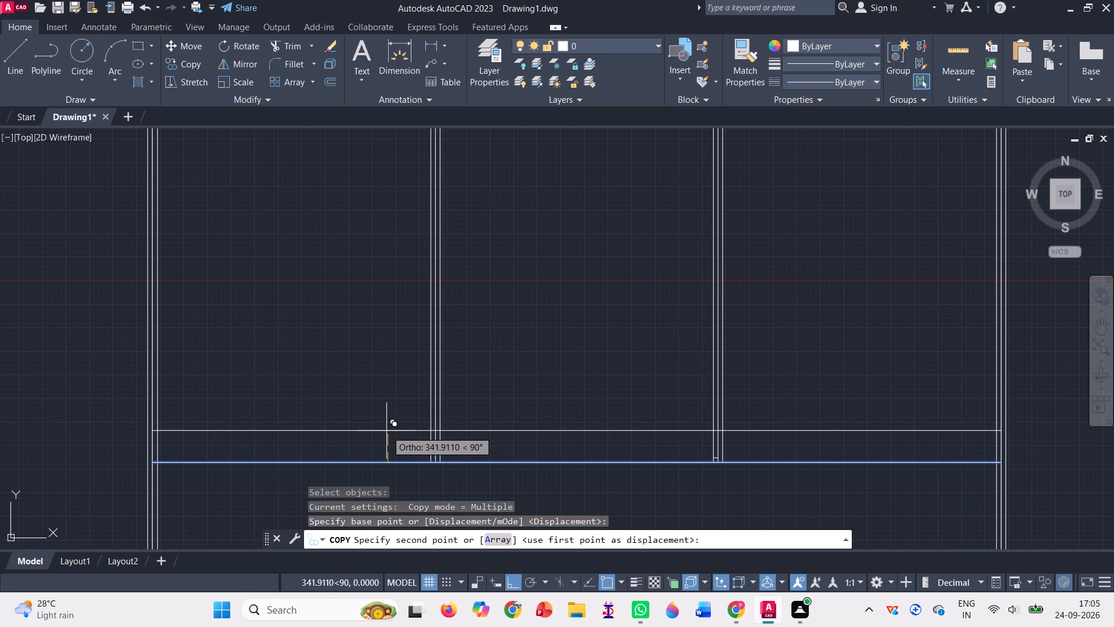
pyautogui.write('50')
pyautogui.press('Return')
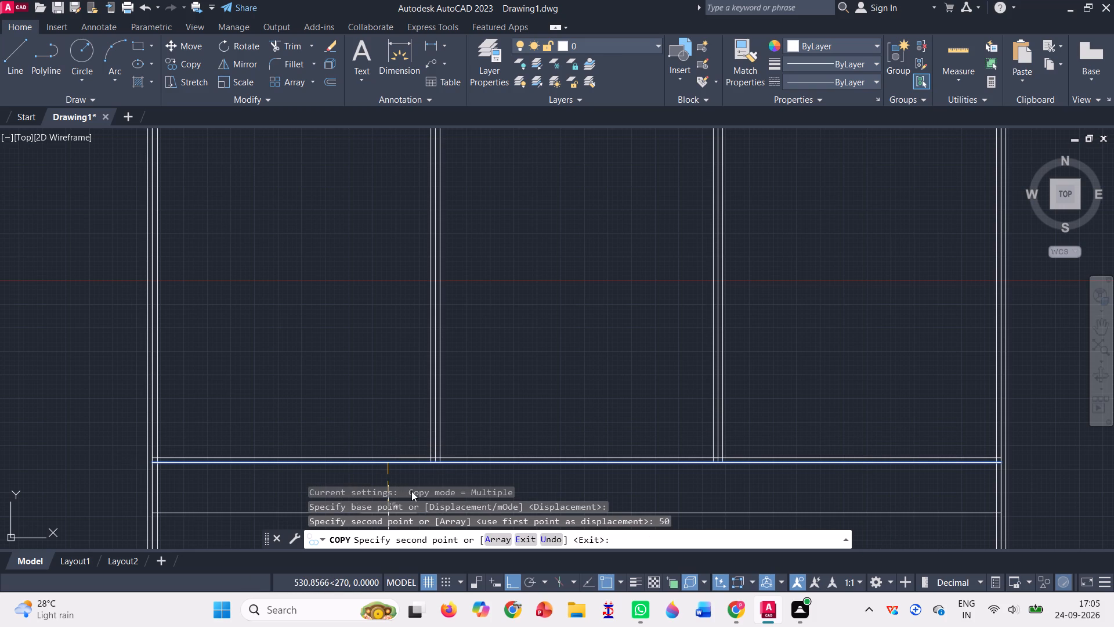
pyautogui.write('50')
pyautogui.press('Return')
pyautogui.scroll(-1, 362, 340)
pyautogui.scroll(-1, 394, 290)
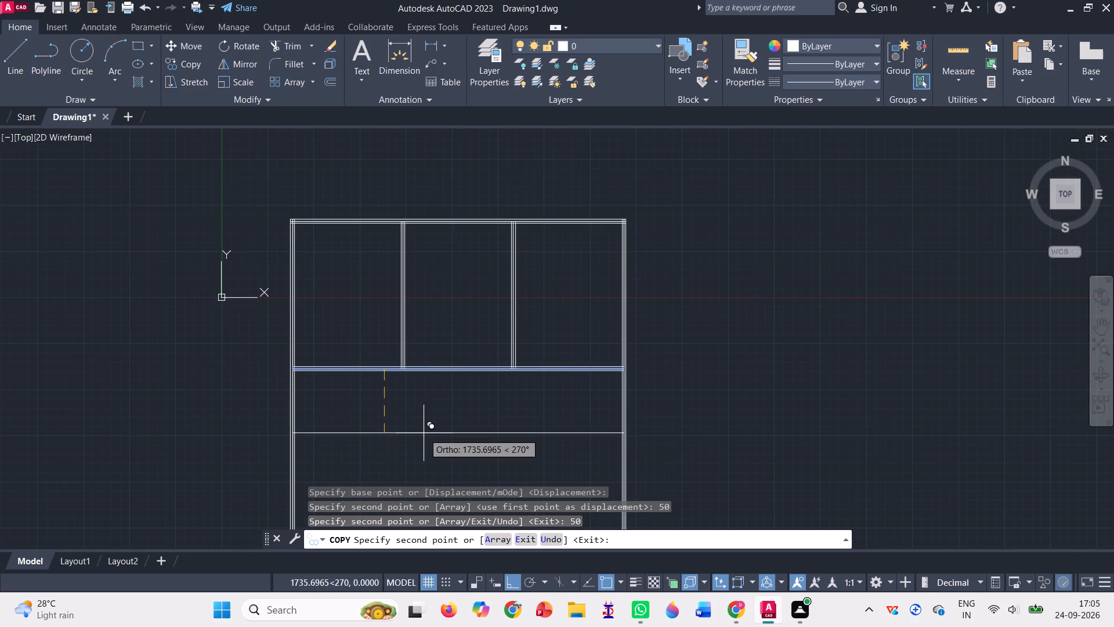
pyautogui.press('Escape')
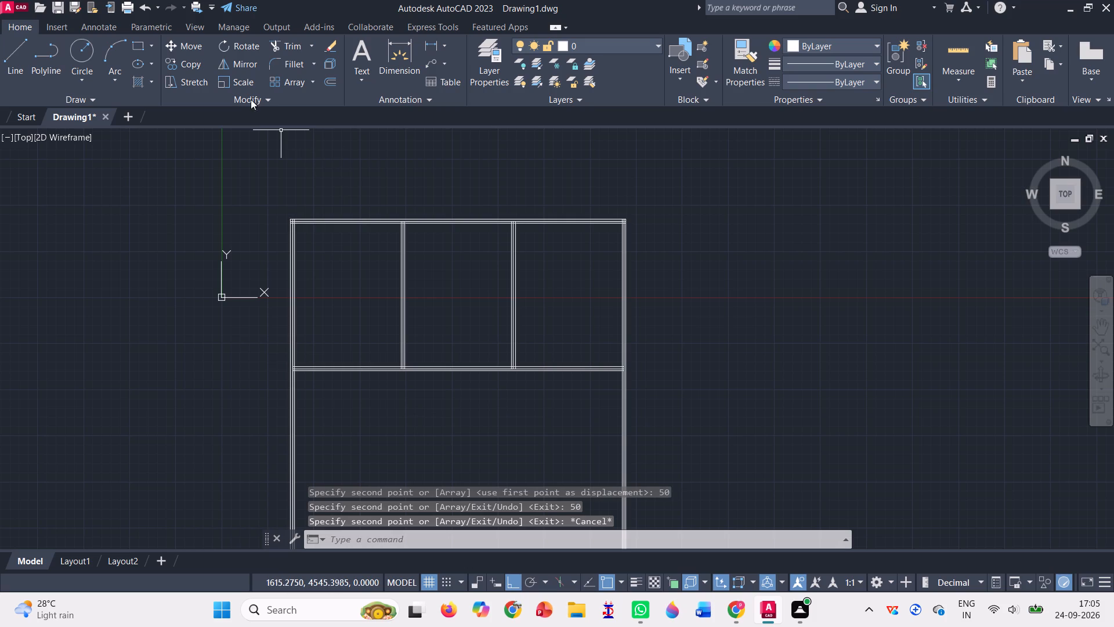
# Draw a 1000 line and a connected 500 line leftward along the horizontal wall's middle line, starting at the right wall's middle line.
pyautogui.click(20, 54)
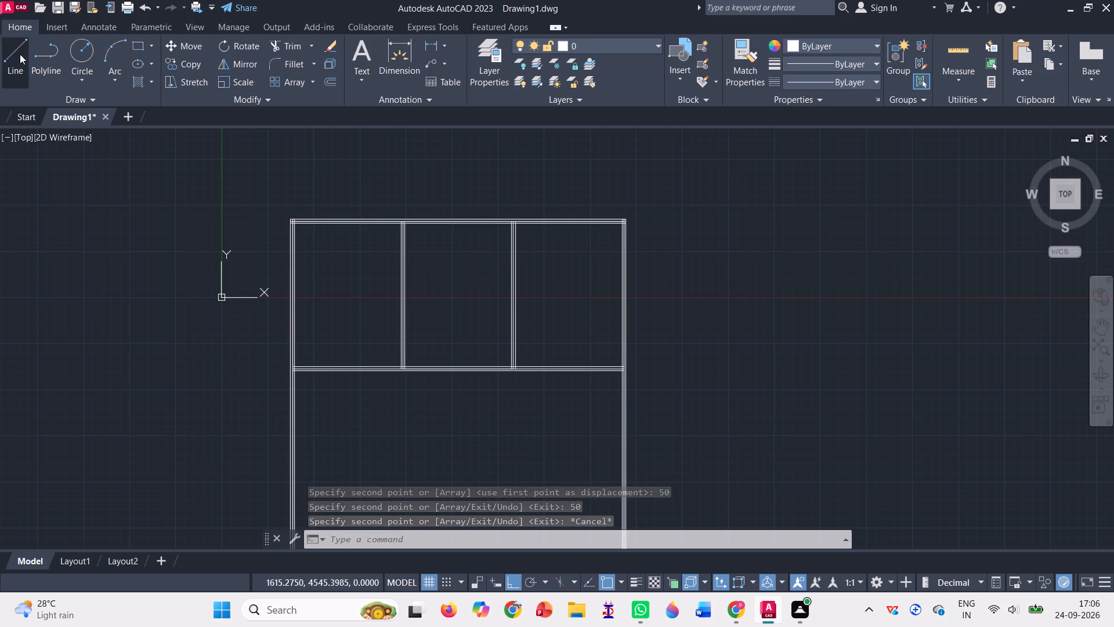
pyautogui.scroll(-1, 246, 225)
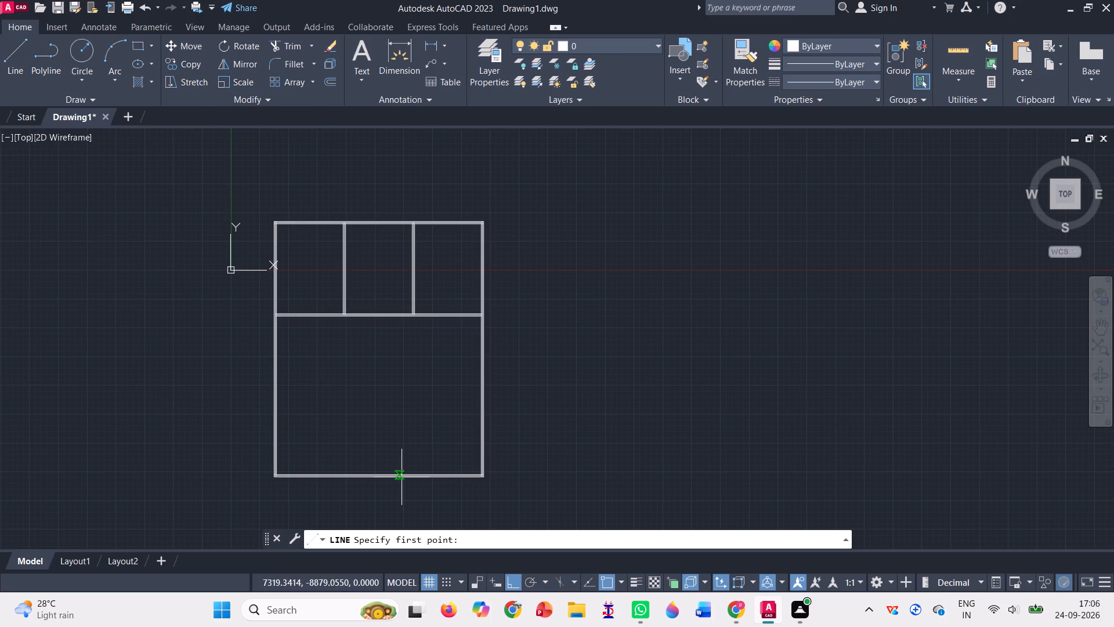
pyautogui.scroll(1, 400, 463)
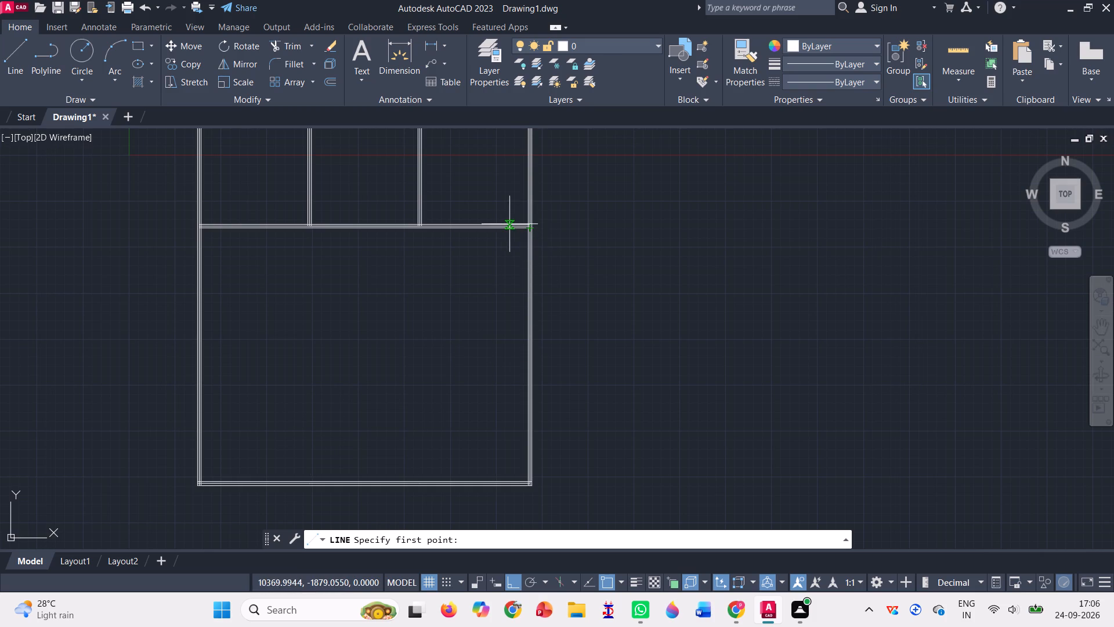
pyautogui.scroll(2, 512, 228)
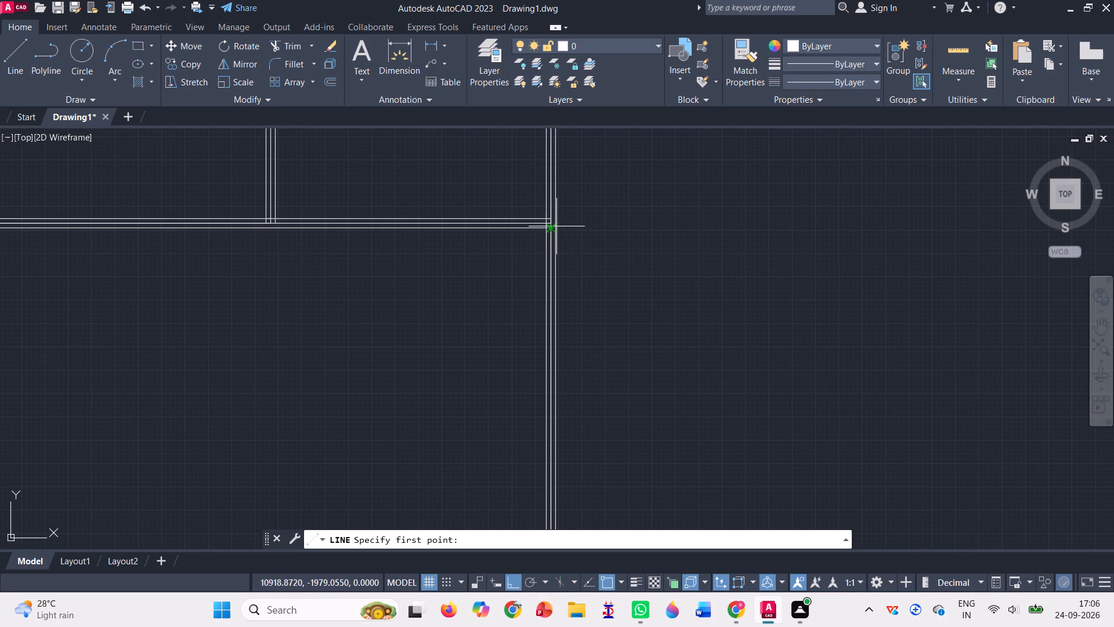
pyautogui.scroll(3, 544, 230)
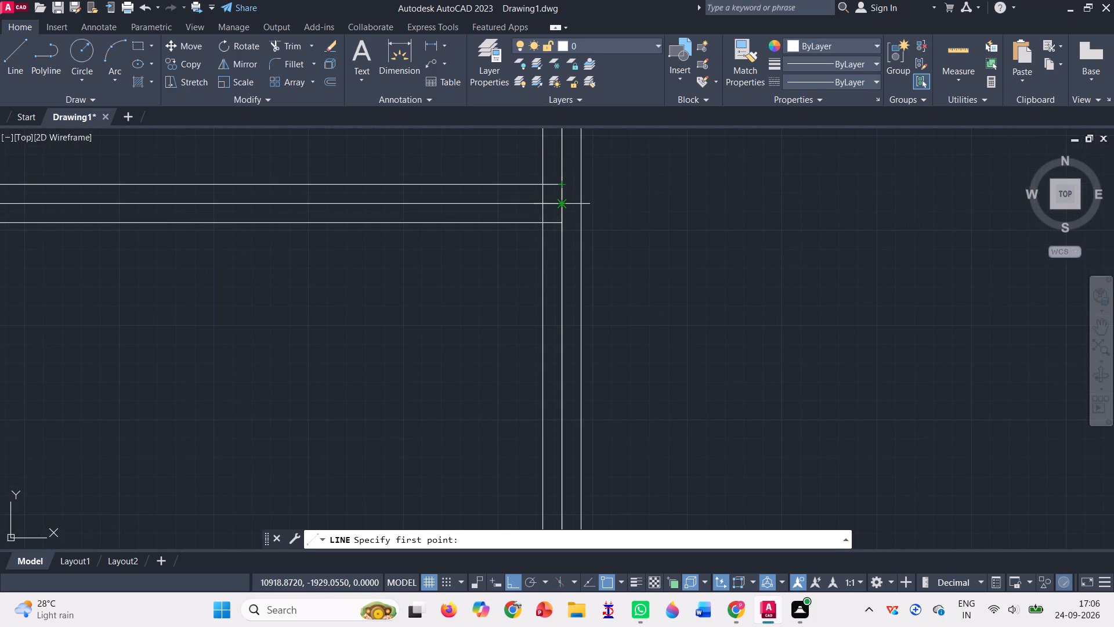
pyautogui.click(562, 203)
pyautogui.scroll(-3, 564, 210)
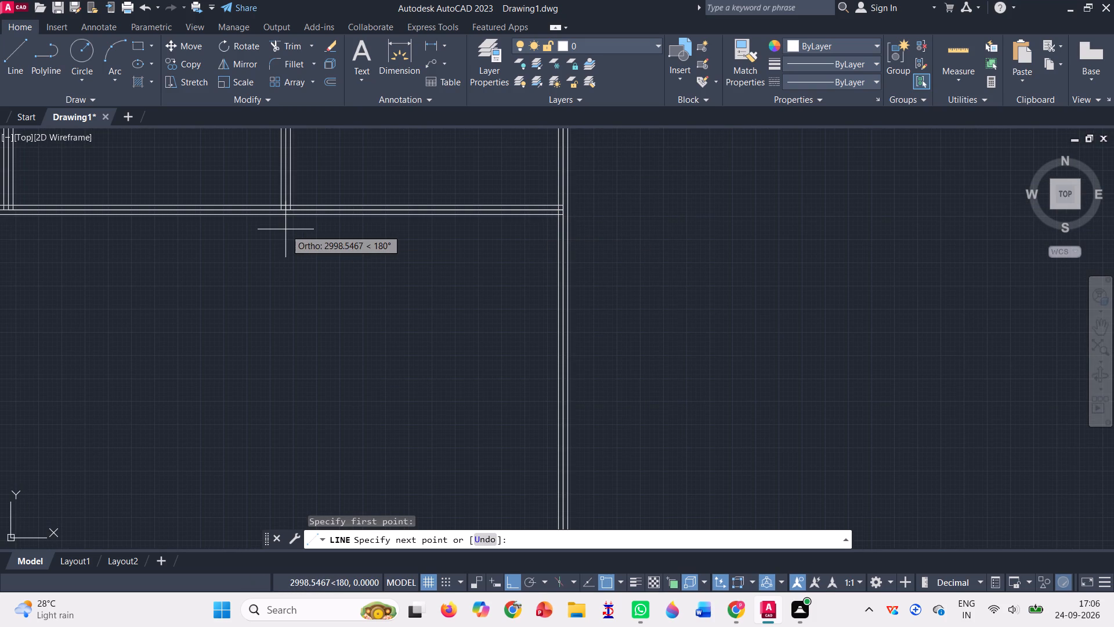
pyautogui.write('100')
pyautogui.press('0')
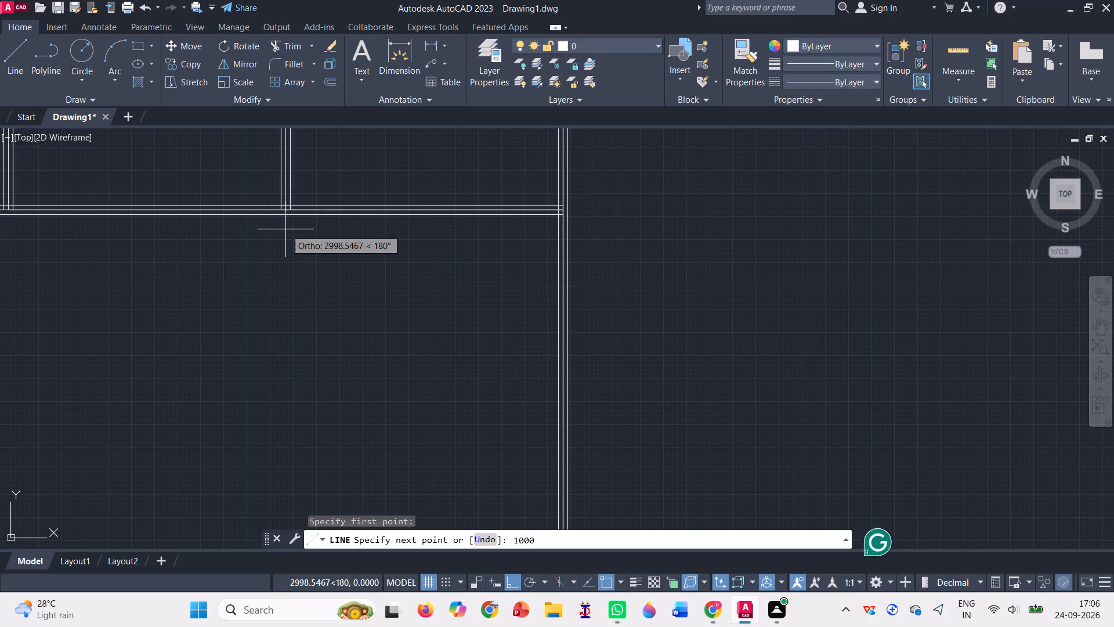
pyautogui.press('Return')
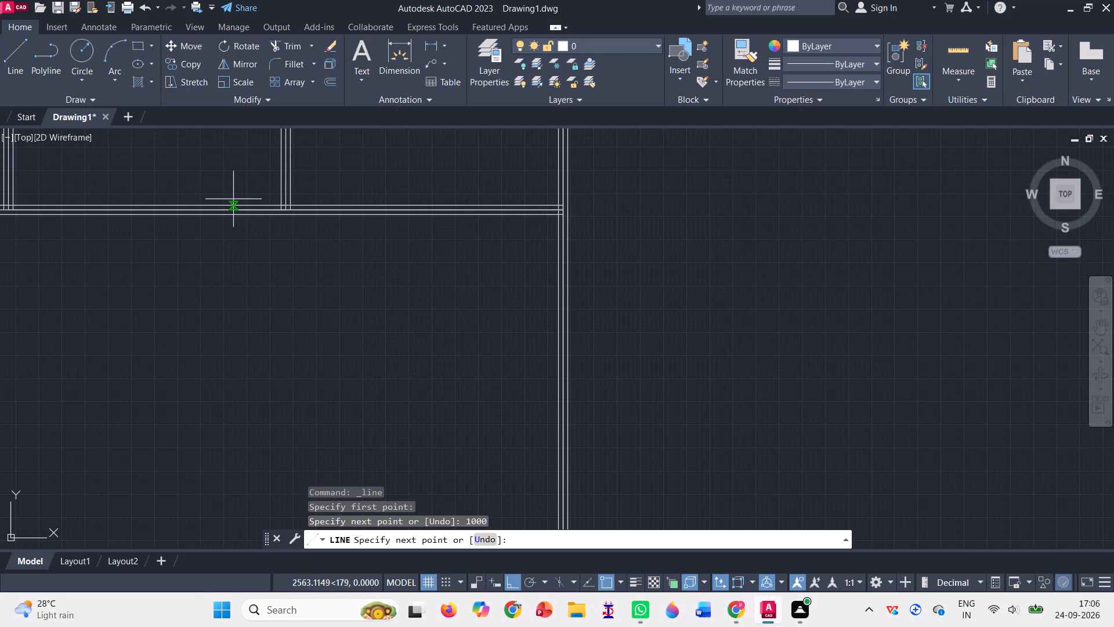
pyautogui.write('500')
pyautogui.press('Return')
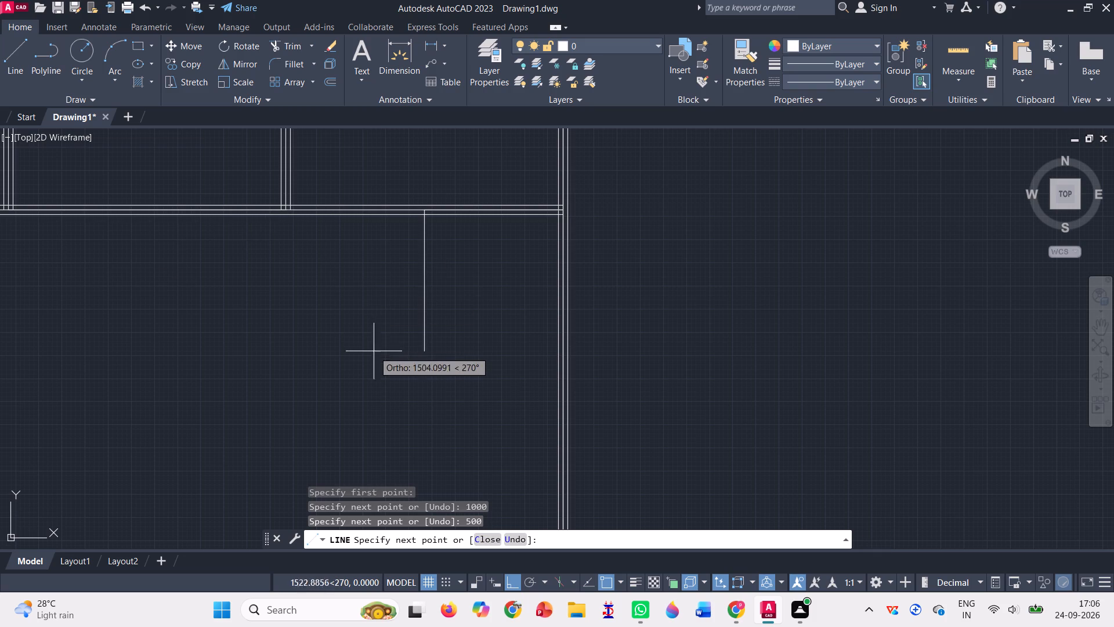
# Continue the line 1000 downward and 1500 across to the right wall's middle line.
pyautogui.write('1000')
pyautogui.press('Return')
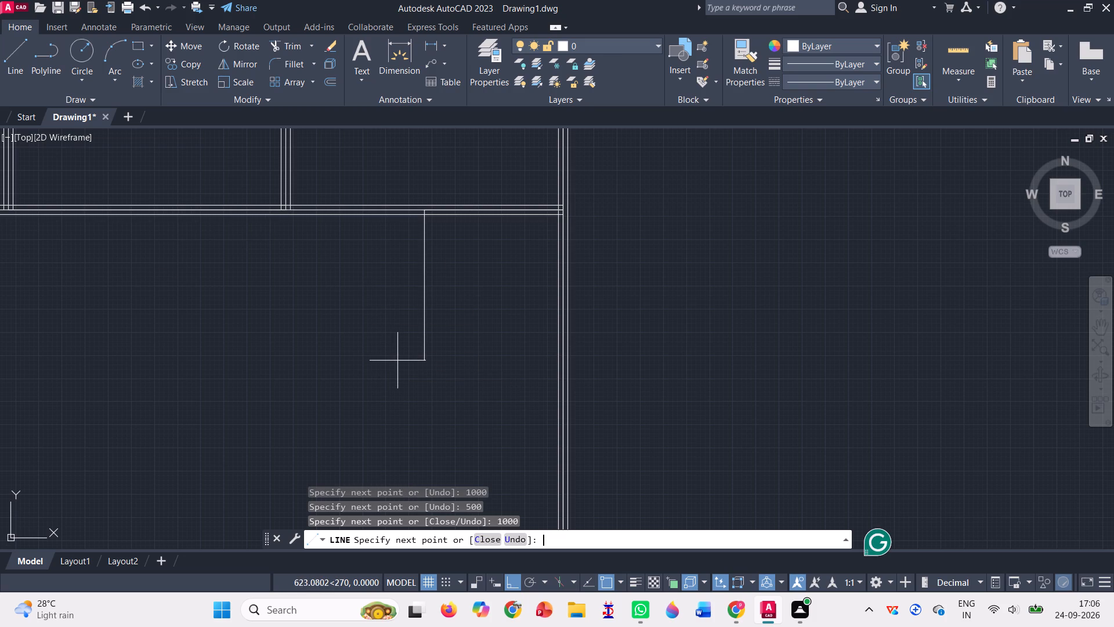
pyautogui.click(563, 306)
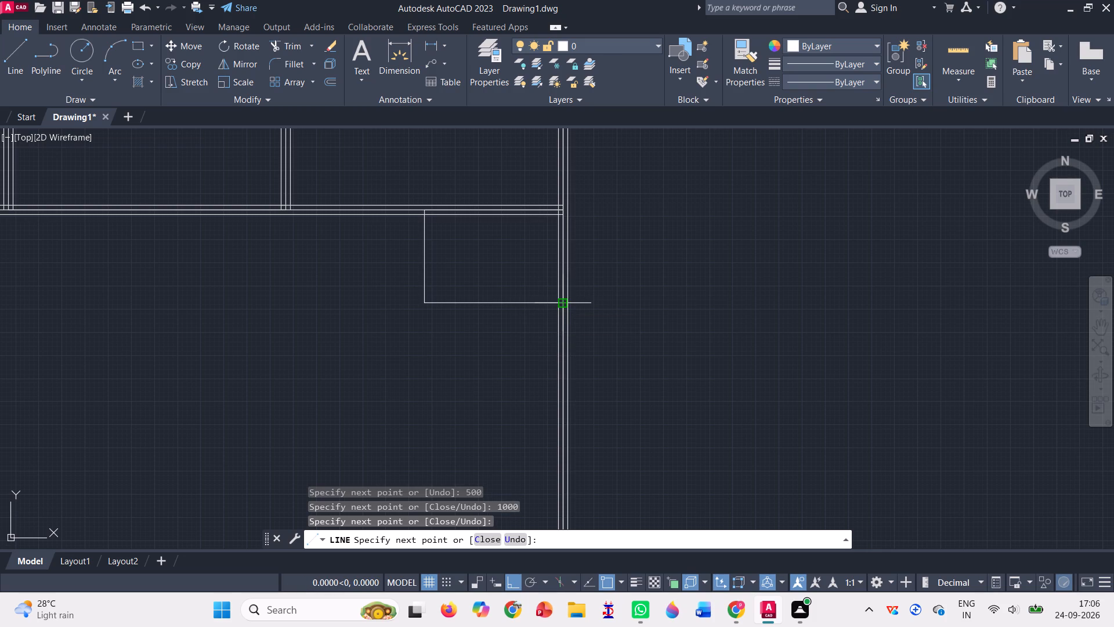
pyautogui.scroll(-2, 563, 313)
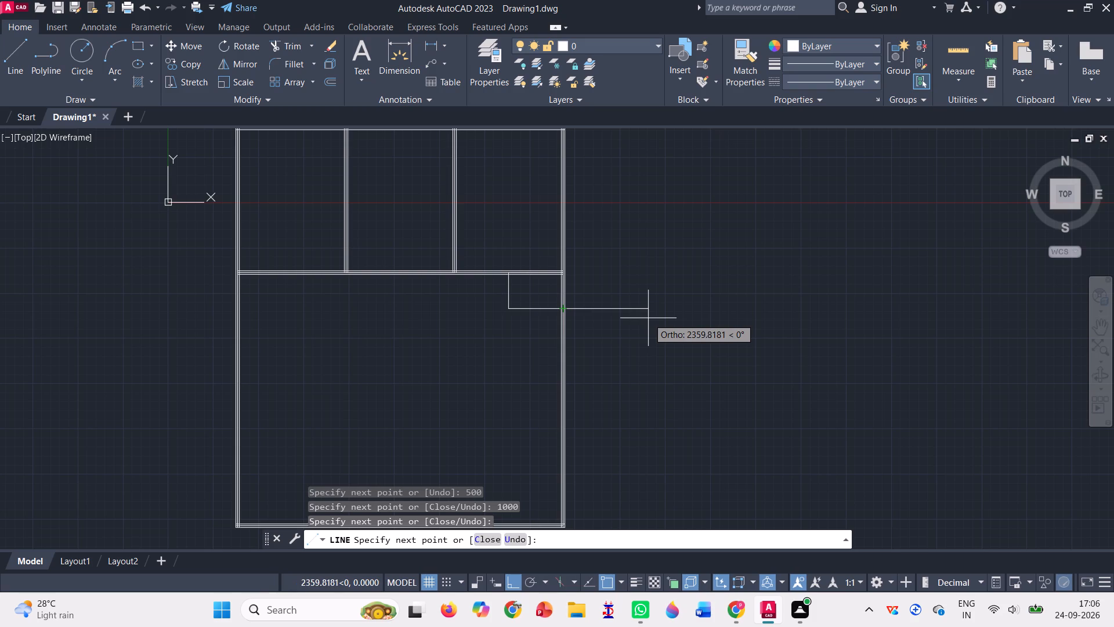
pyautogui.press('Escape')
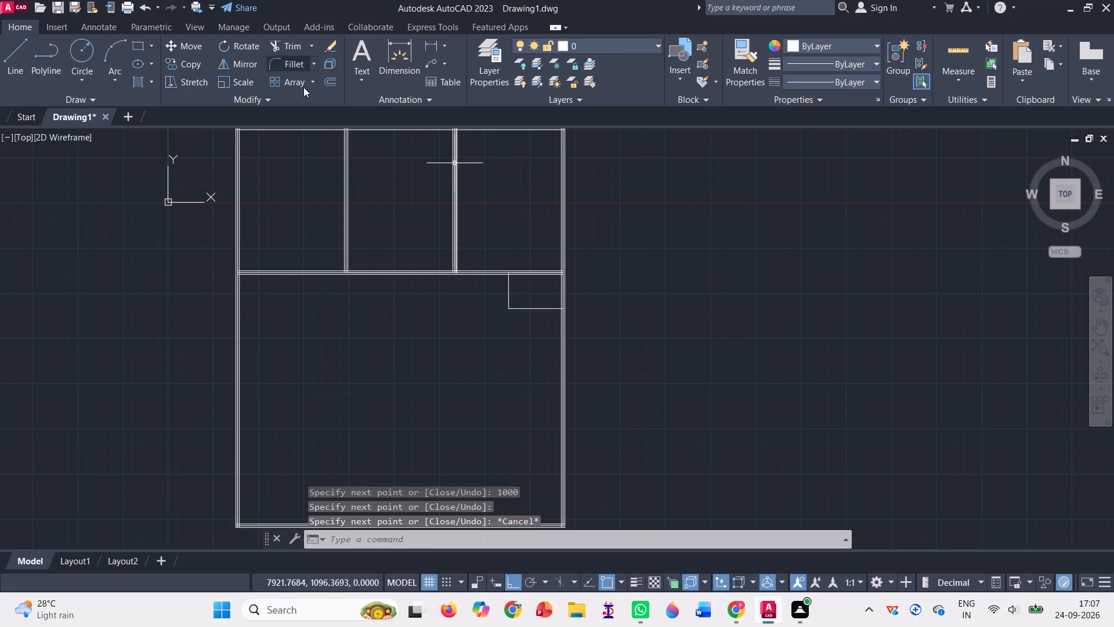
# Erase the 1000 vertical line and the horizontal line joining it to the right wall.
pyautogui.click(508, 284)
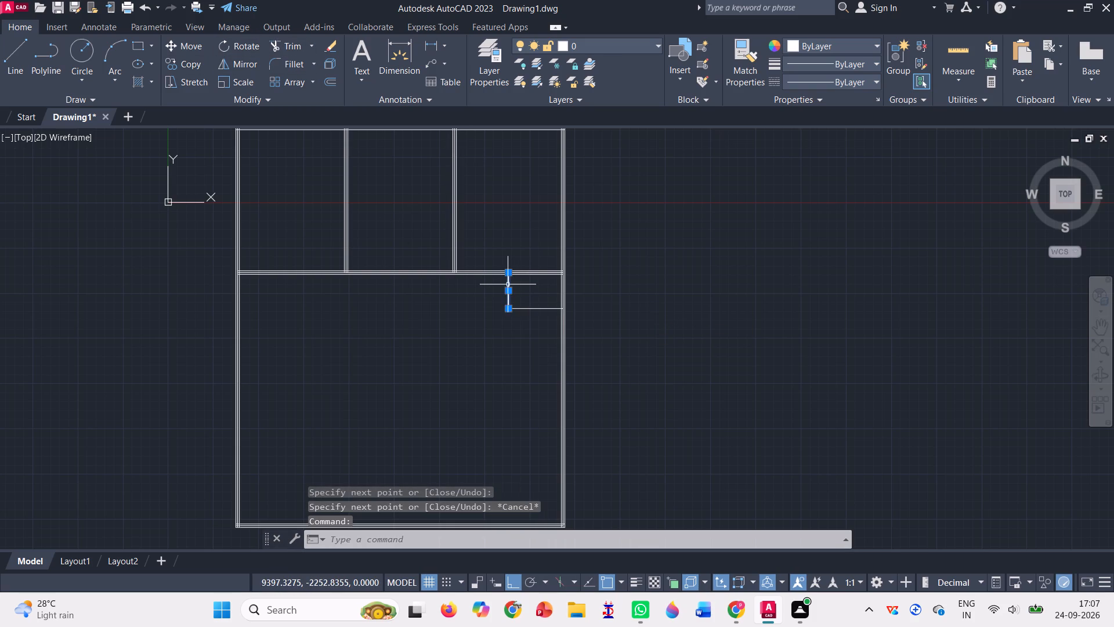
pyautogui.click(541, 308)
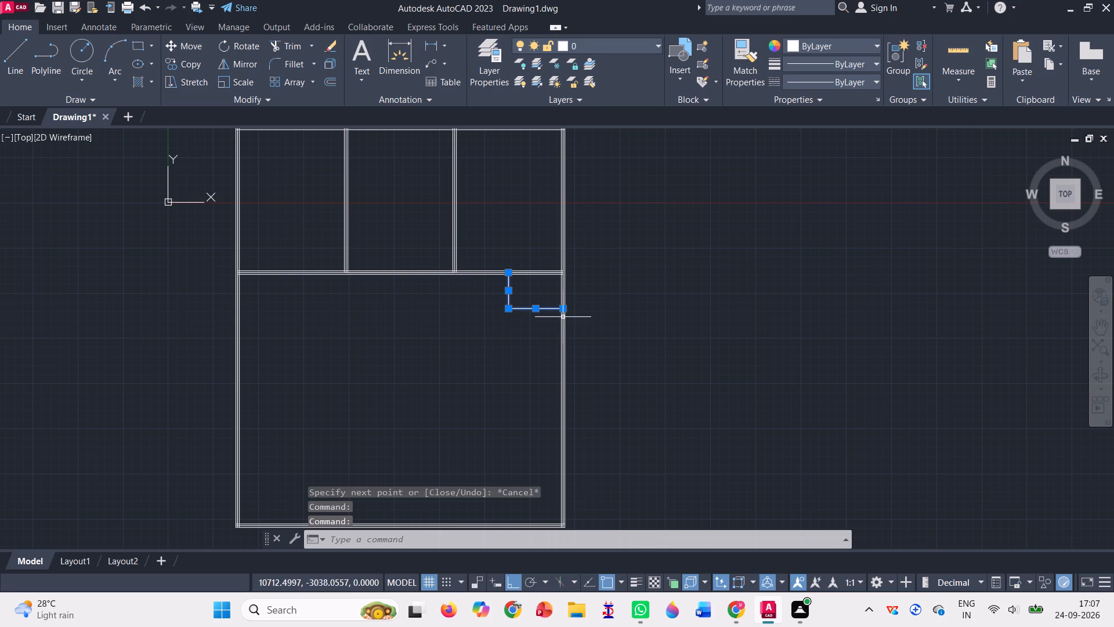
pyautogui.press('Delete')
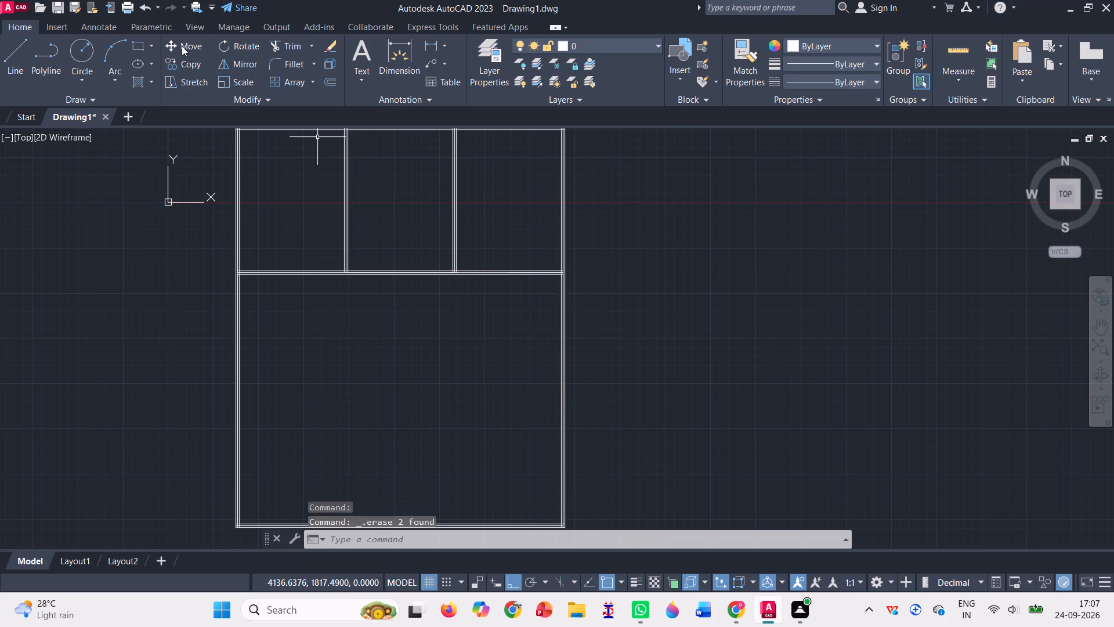
# Draw a line 1500 down from the horizontal wall's middle line, 1000 from the right wall's middle line, and 1000 across to that wall.
pyautogui.click(24, 50)
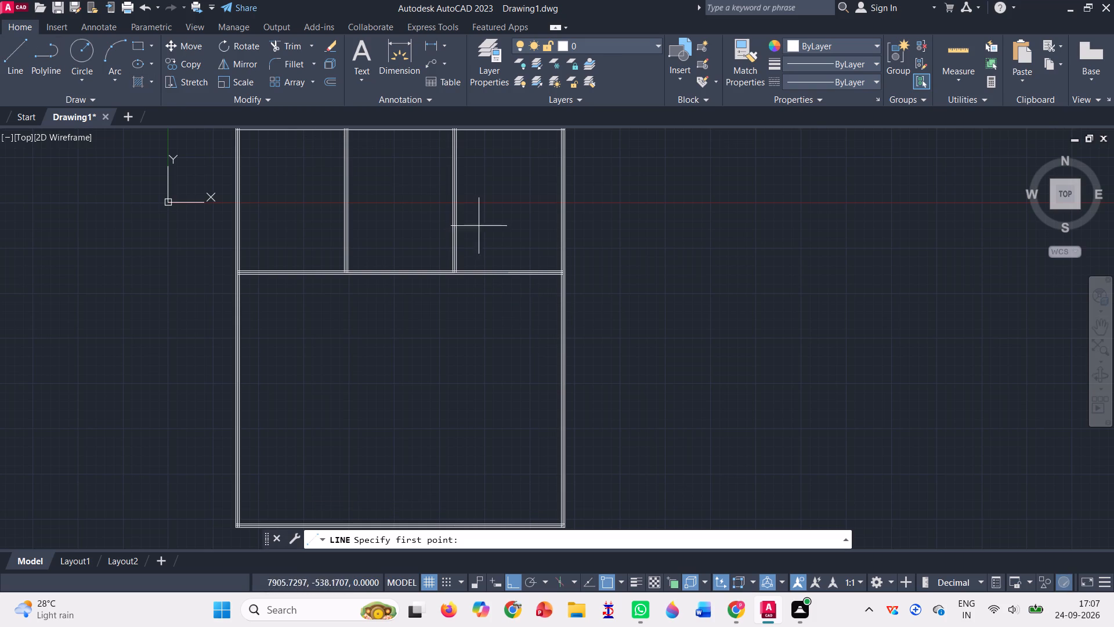
pyautogui.scroll(1, 554, 236)
pyautogui.scroll(1, 560, 286)
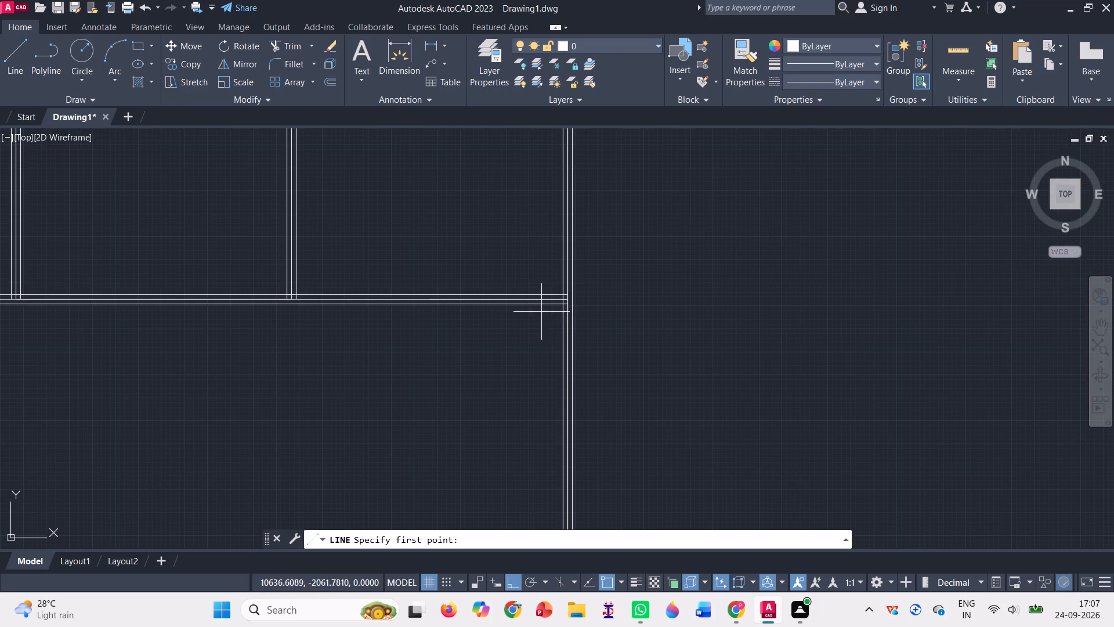
pyautogui.click(476, 301)
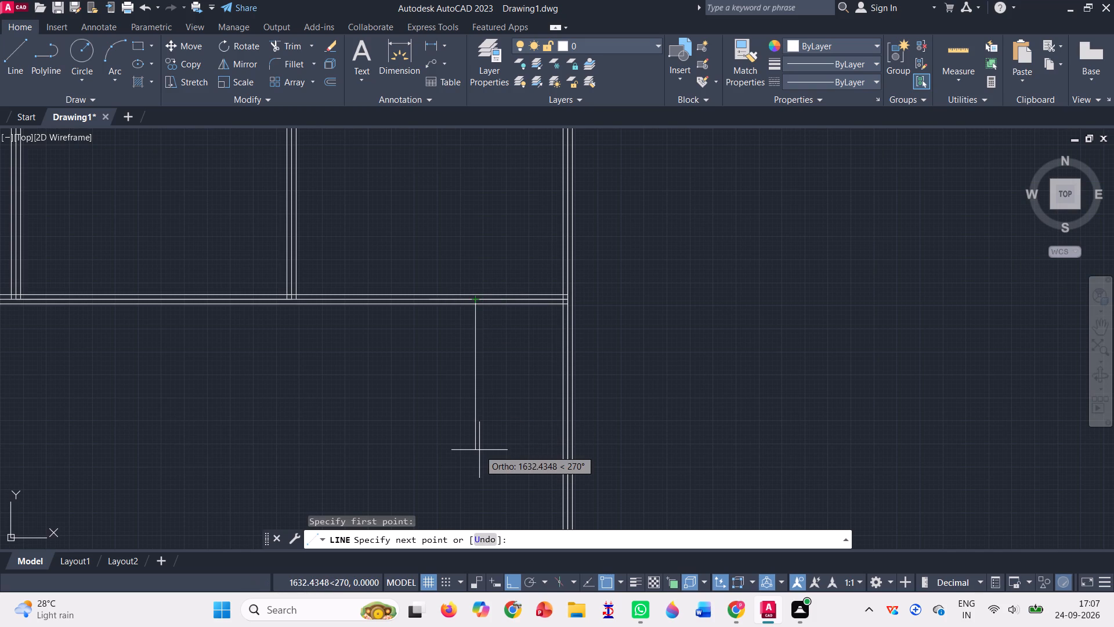
pyautogui.write('1500')
pyautogui.press('Return')
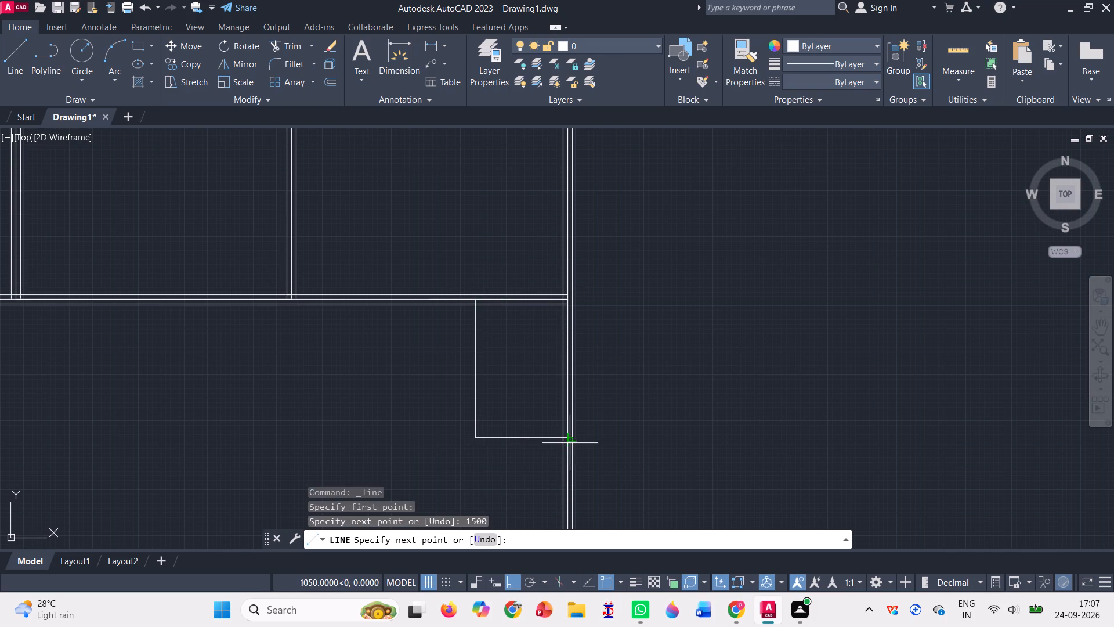
pyautogui.scroll(5, 570, 441)
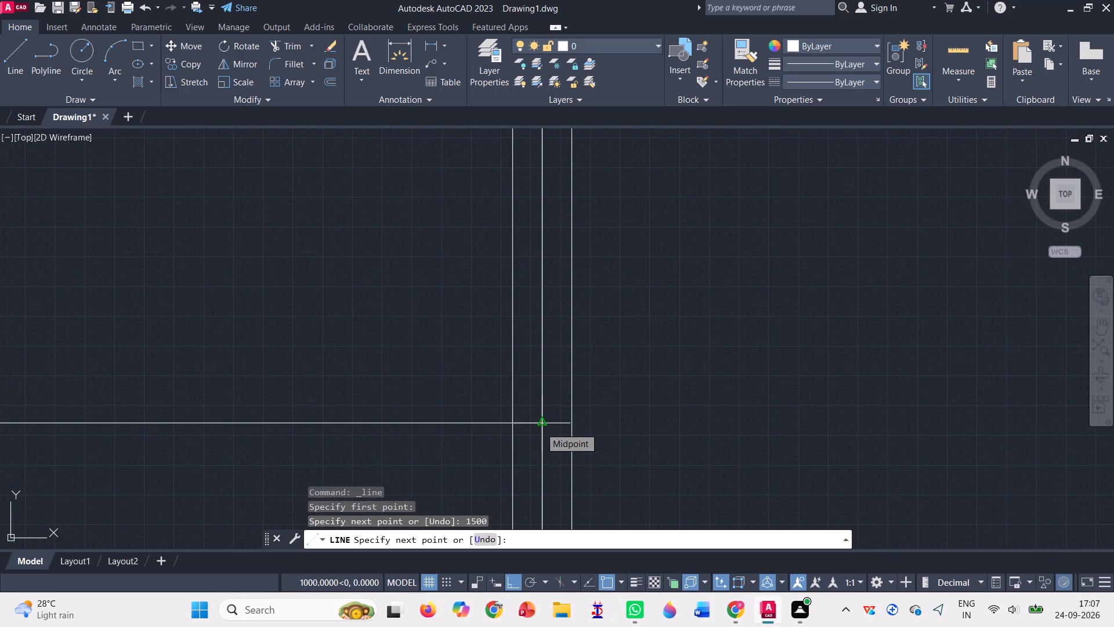
pyautogui.click(540, 427)
pyautogui.scroll(-3, 674, 444)
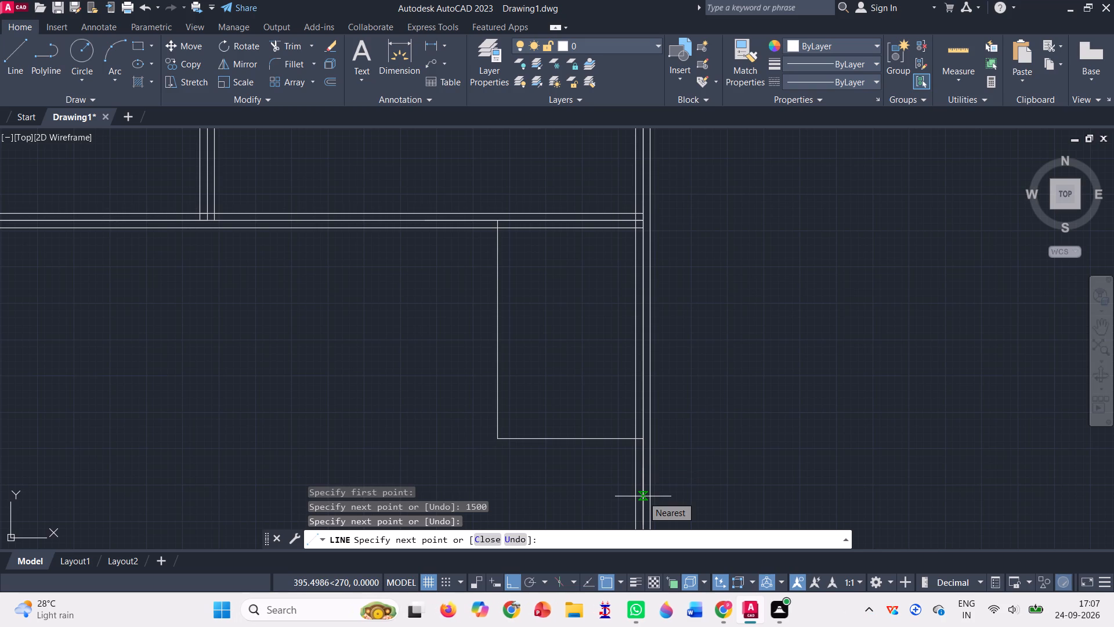
pyautogui.press('Escape')
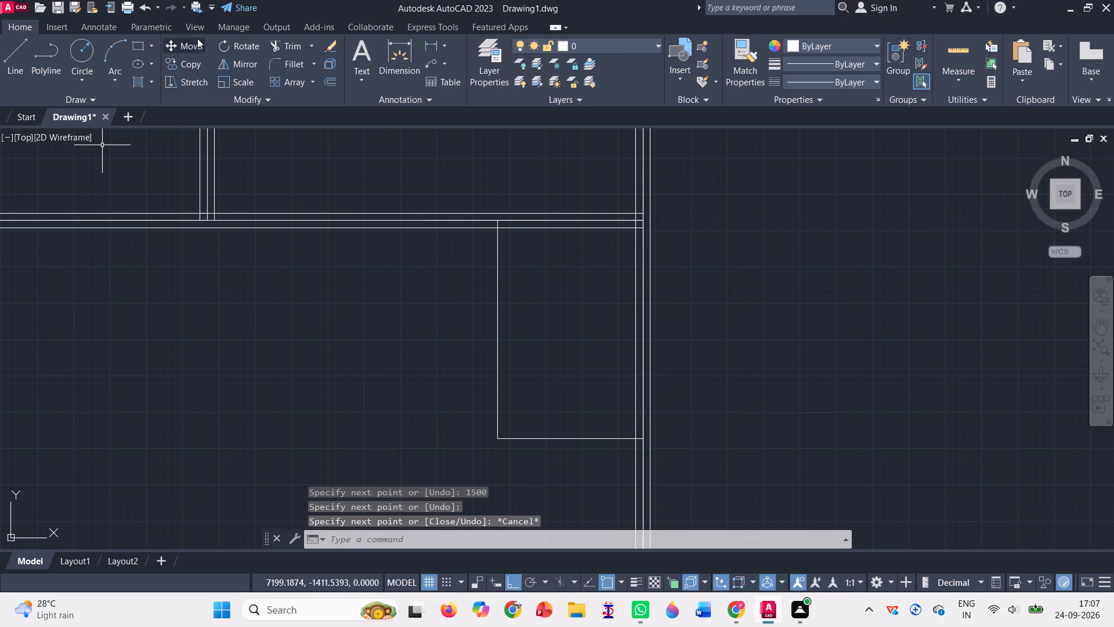
# Copy the 1500 vertical line 50 units to the right and 50 units to the left.
pyautogui.click(177, 63)
pyautogui.click(499, 331)
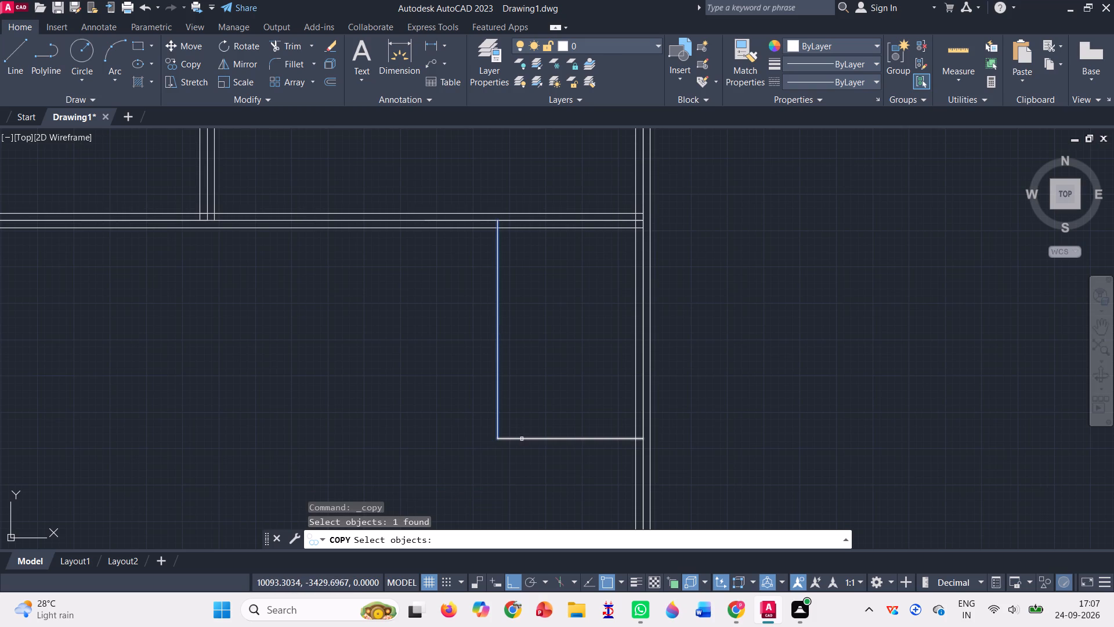
pyautogui.press('Return')
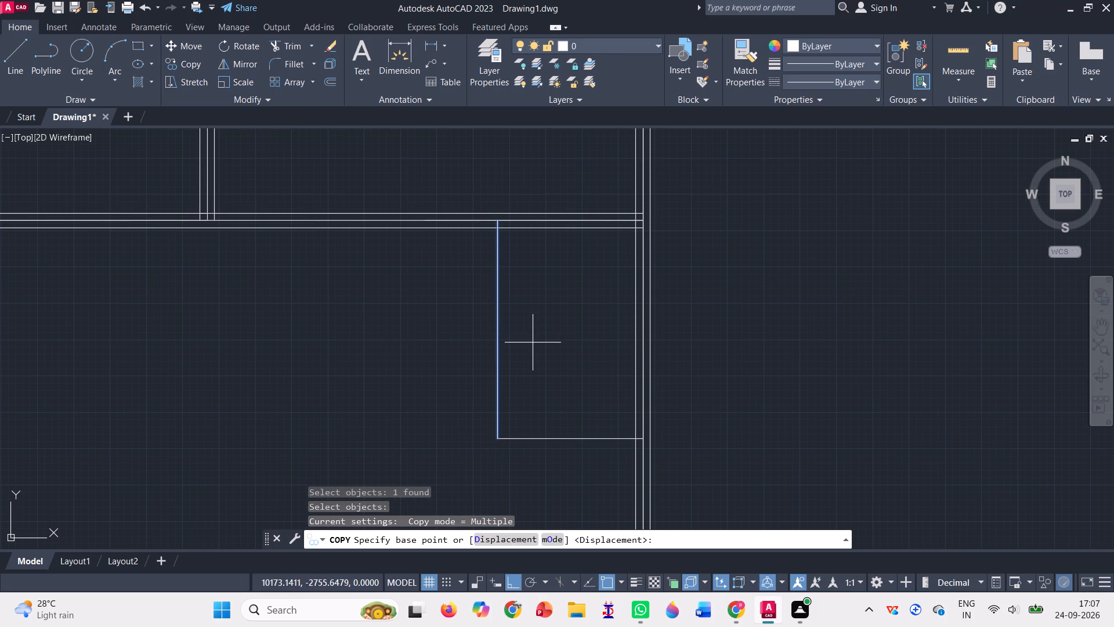
pyautogui.click(495, 351)
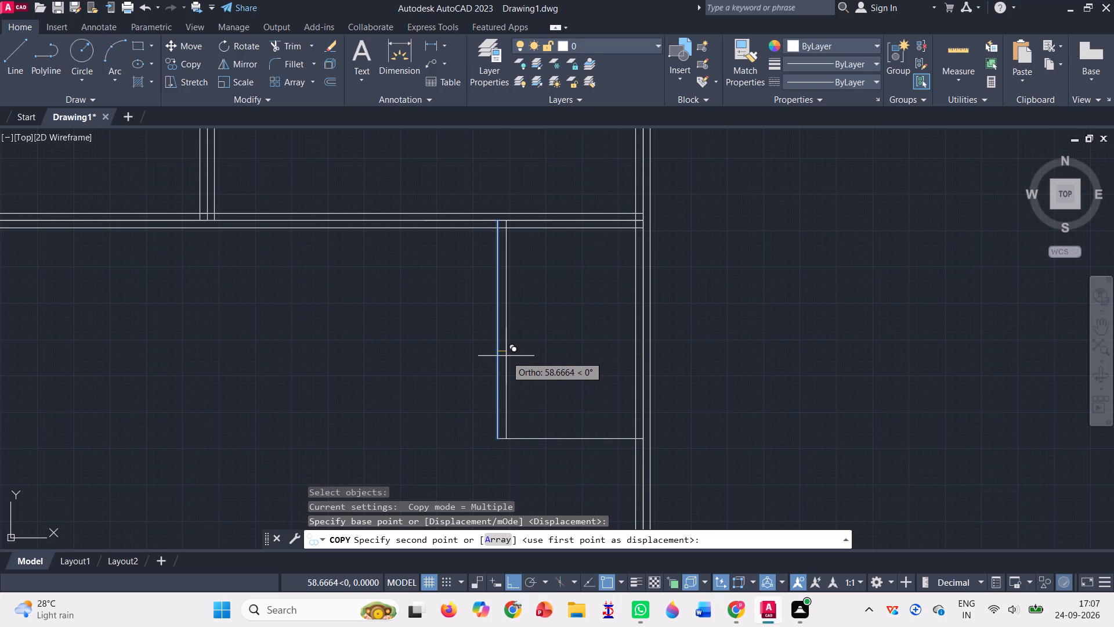
pyautogui.write('50')
pyautogui.press('Return')
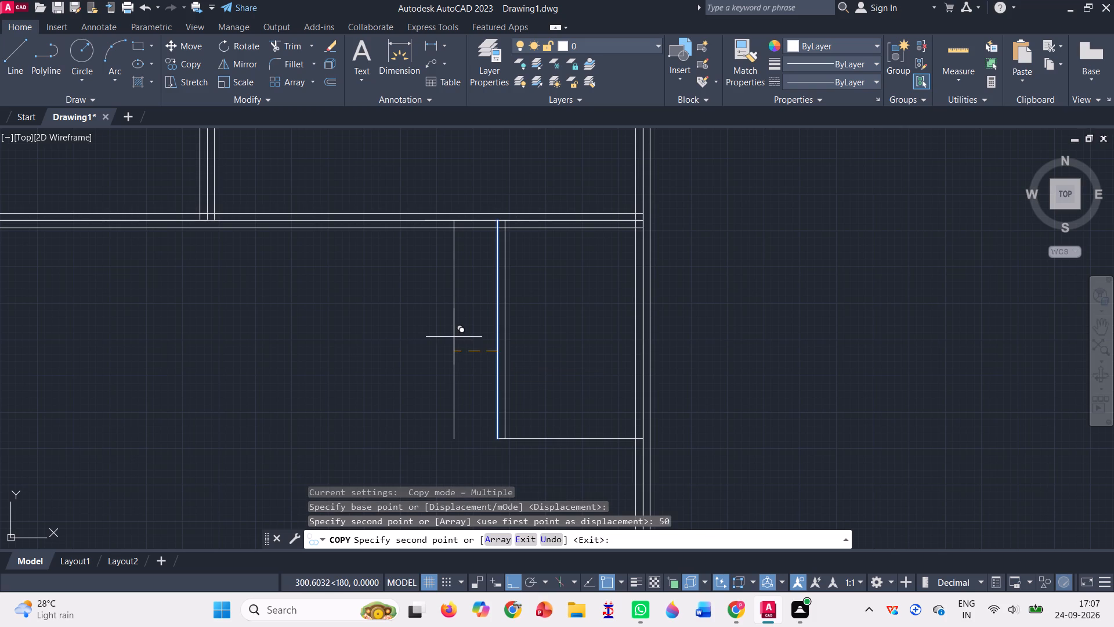
pyautogui.write('50')
pyautogui.press('Return')
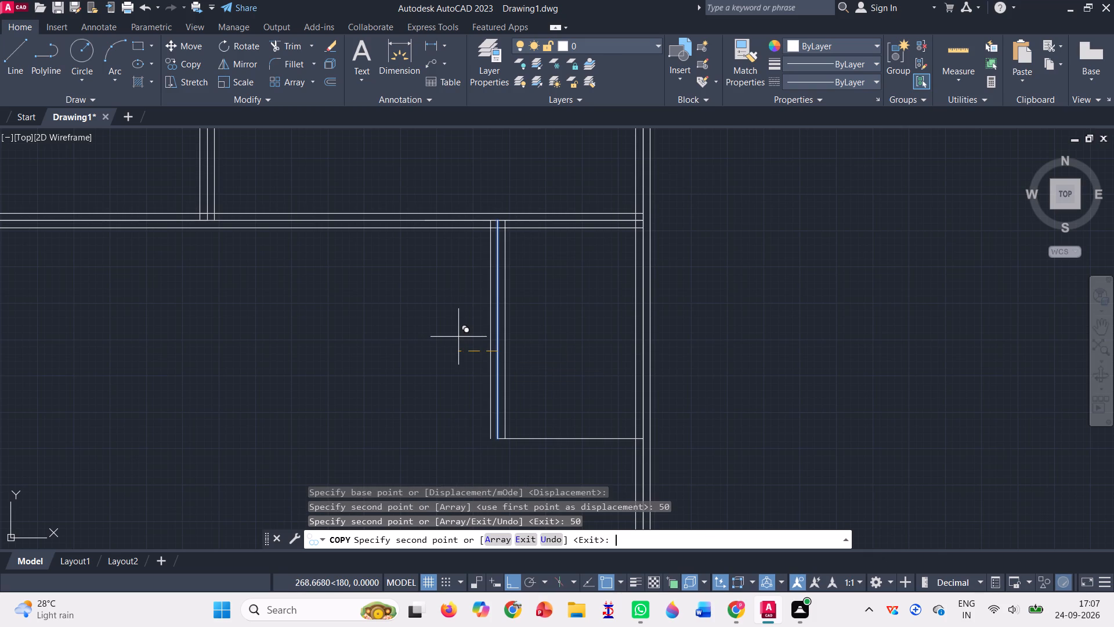
pyautogui.press('Escape')
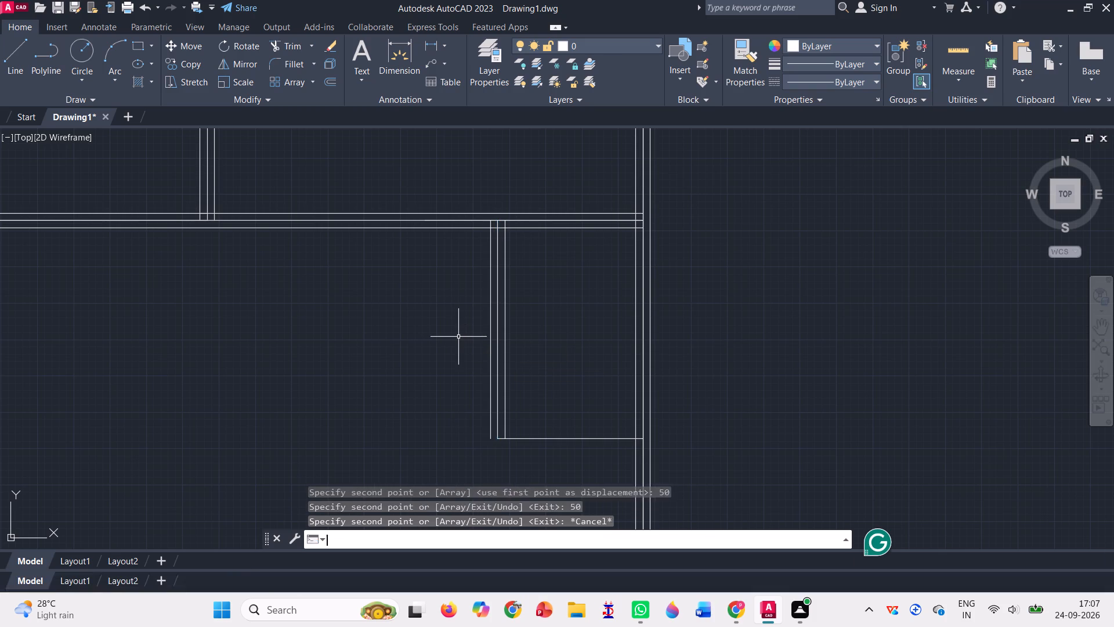
# Copy the 1000 horizontal line at the small room's bottom 50 units up and 50 units down.
pyautogui.click(187, 60)
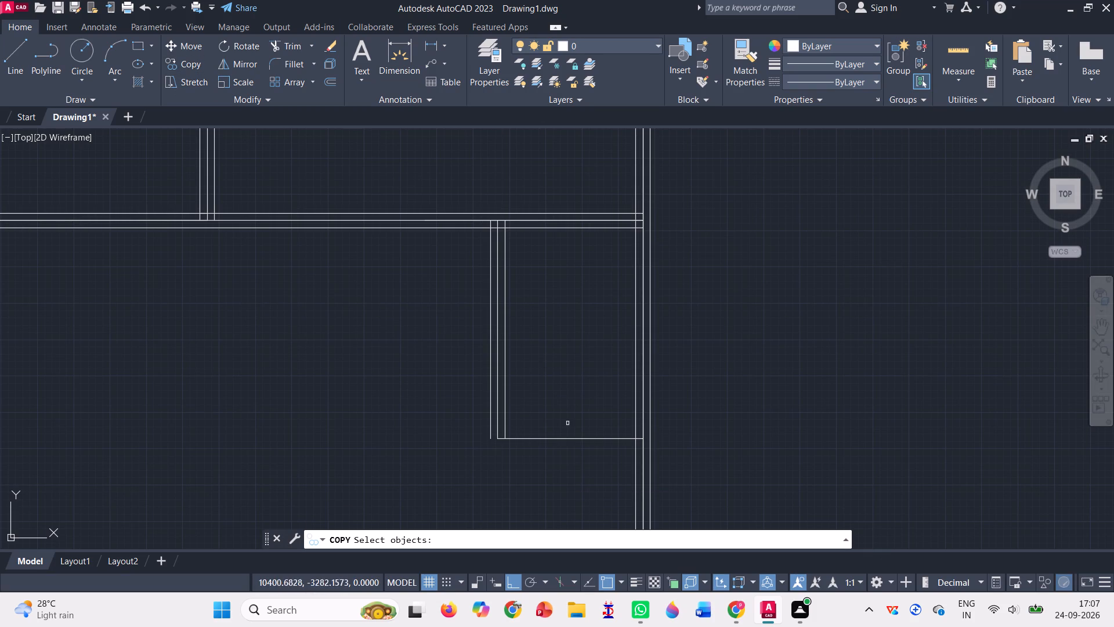
pyautogui.click(575, 440)
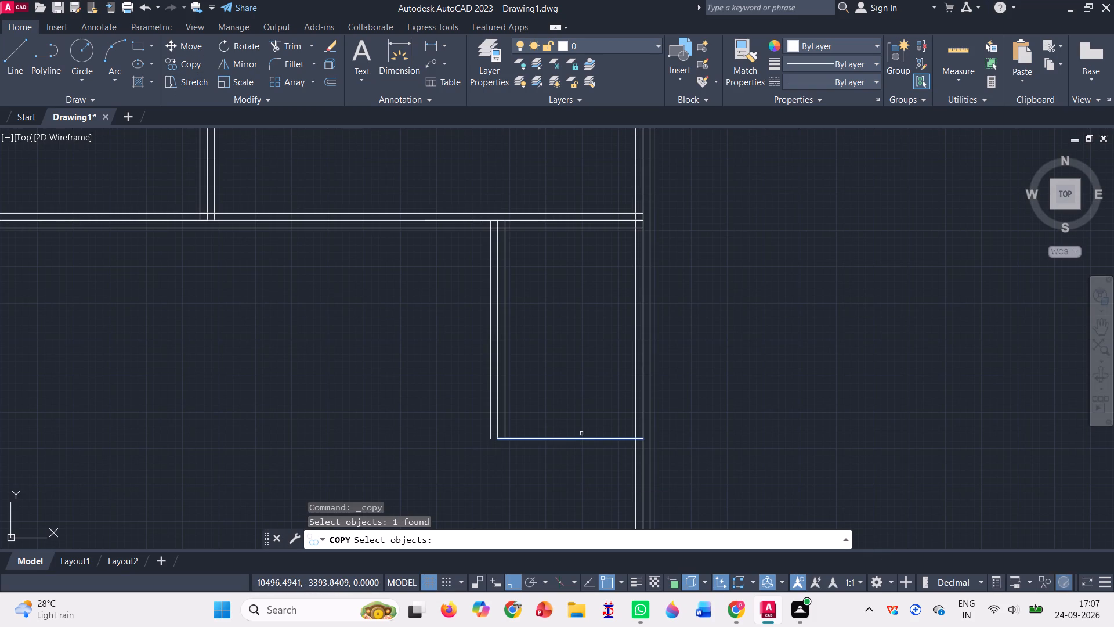
pyautogui.press('Return')
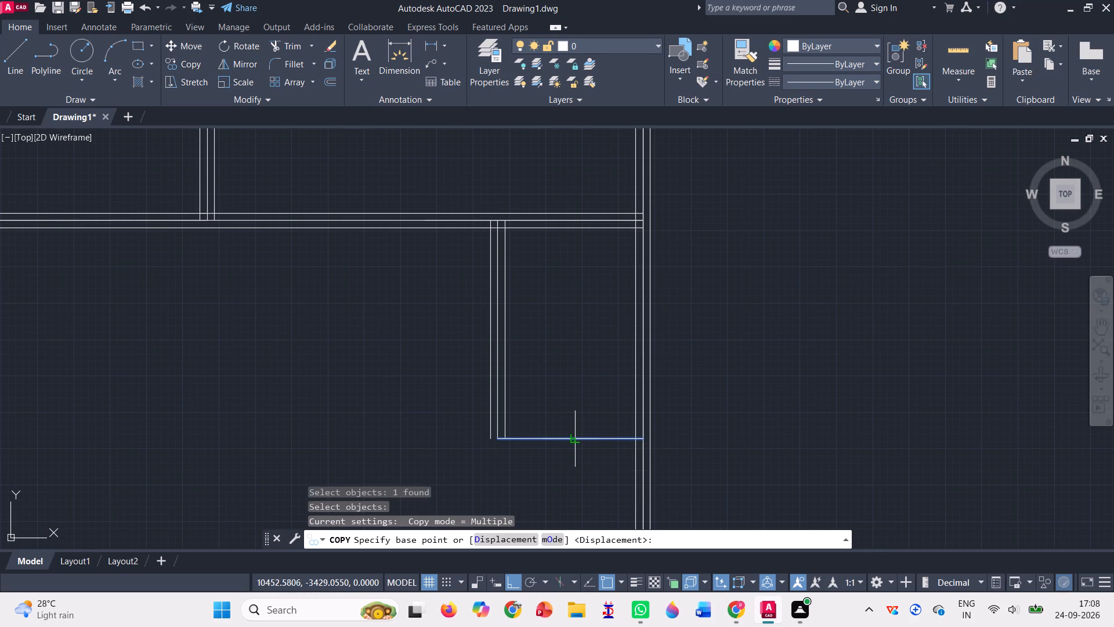
pyautogui.click(576, 442)
pyautogui.write('50')
pyautogui.press('Return')
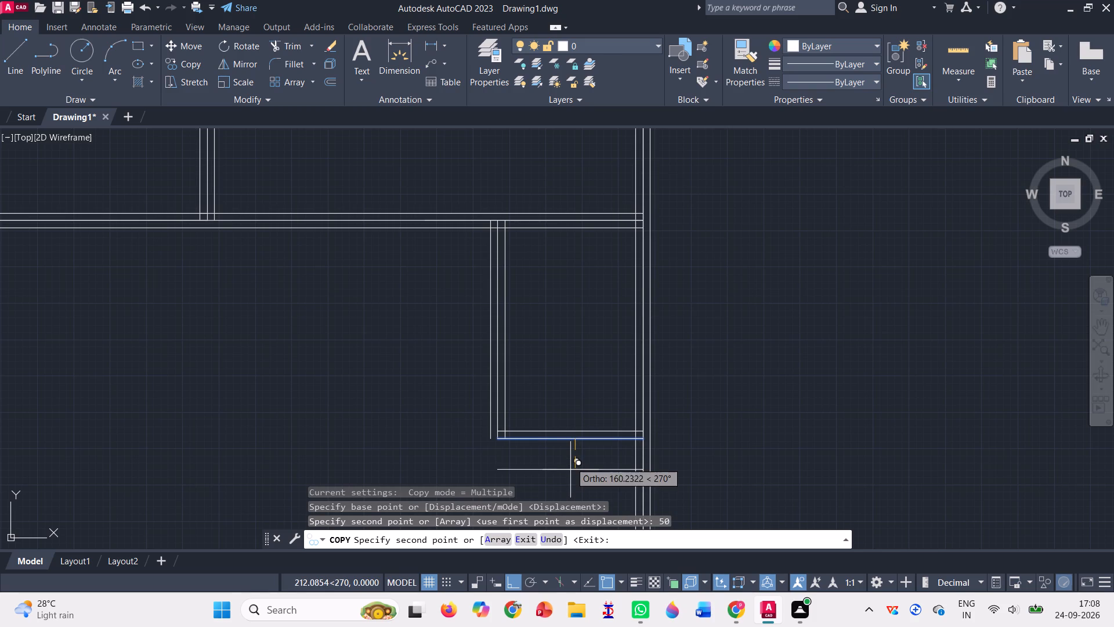
pyautogui.write('50')
pyautogui.press('Return')
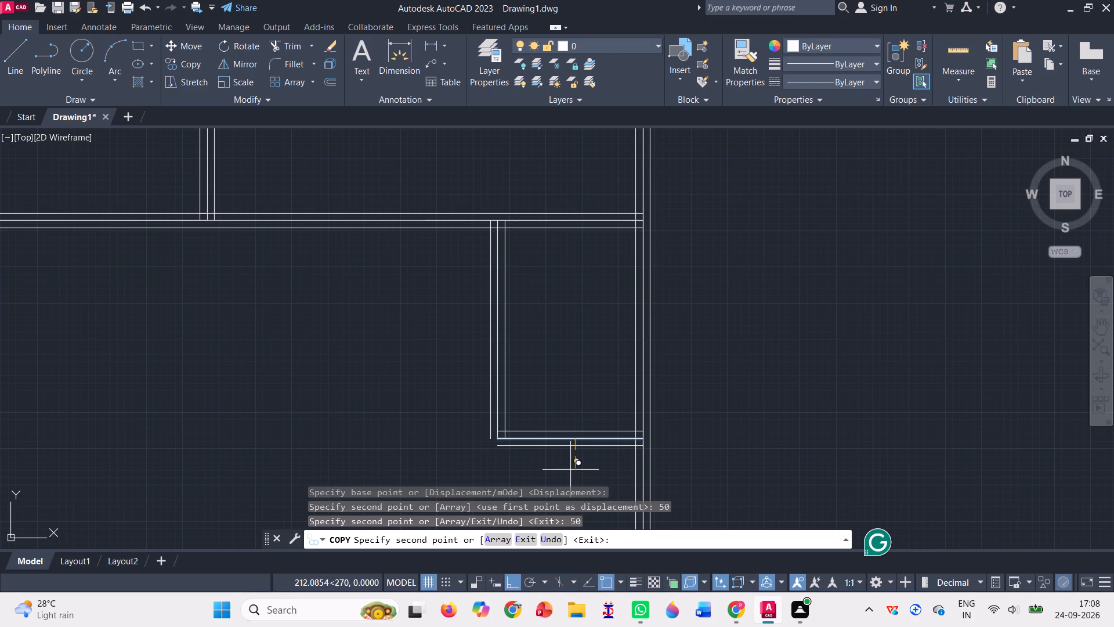
# Close the small room's outer bottom-left corner with a line from the lowest line's left end, about 50 left and up to the outer vertical line.
pyautogui.press('Escape')
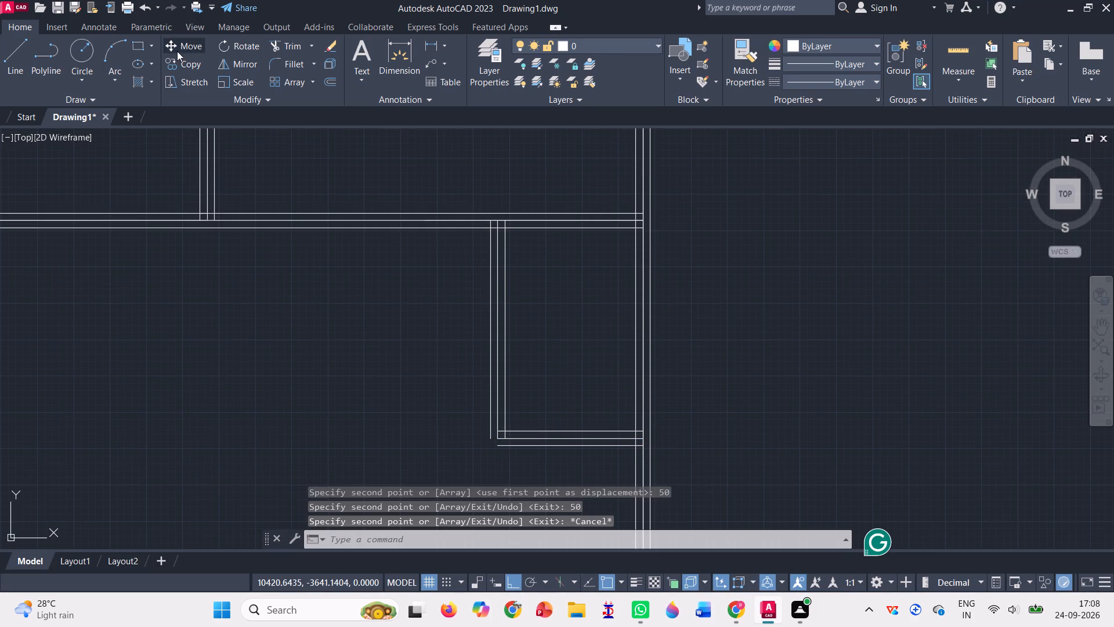
pyautogui.click(21, 49)
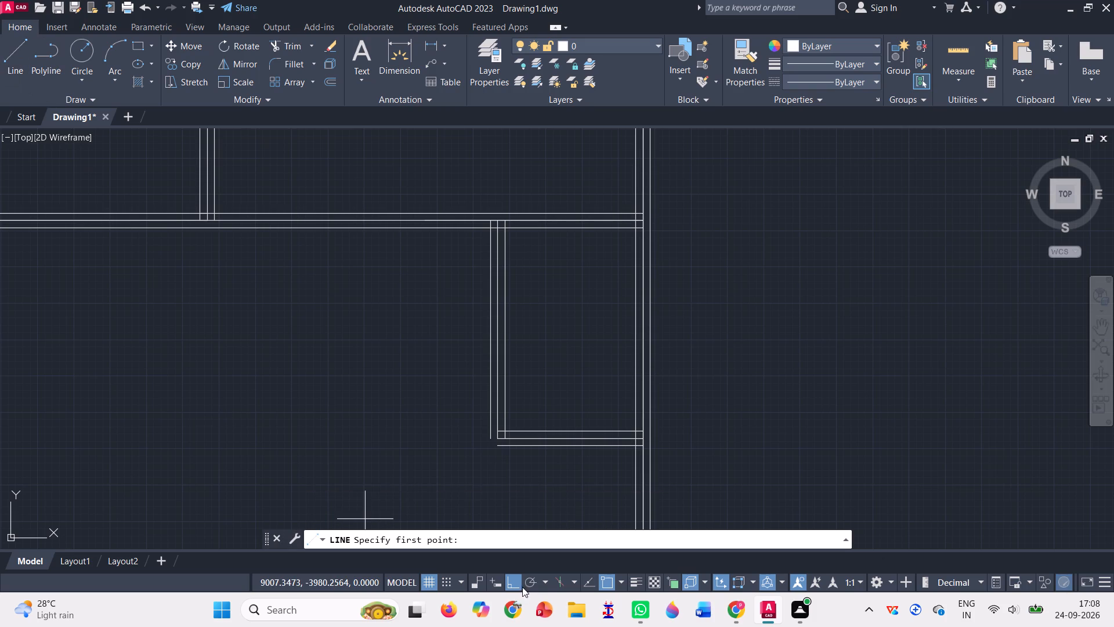
pyautogui.click(500, 449)
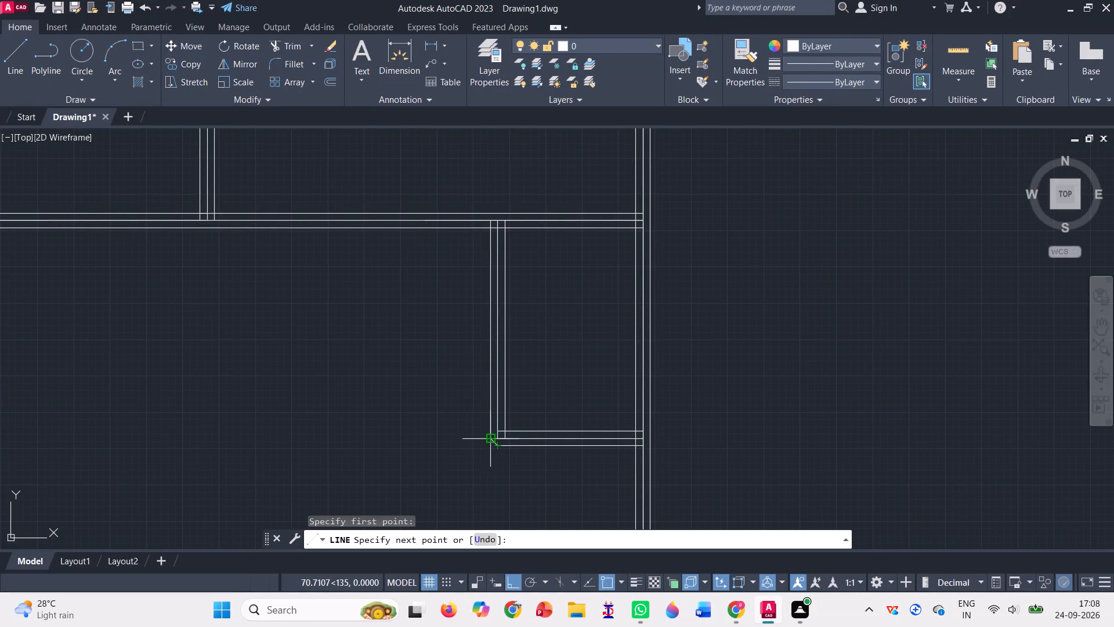
pyautogui.click(489, 445)
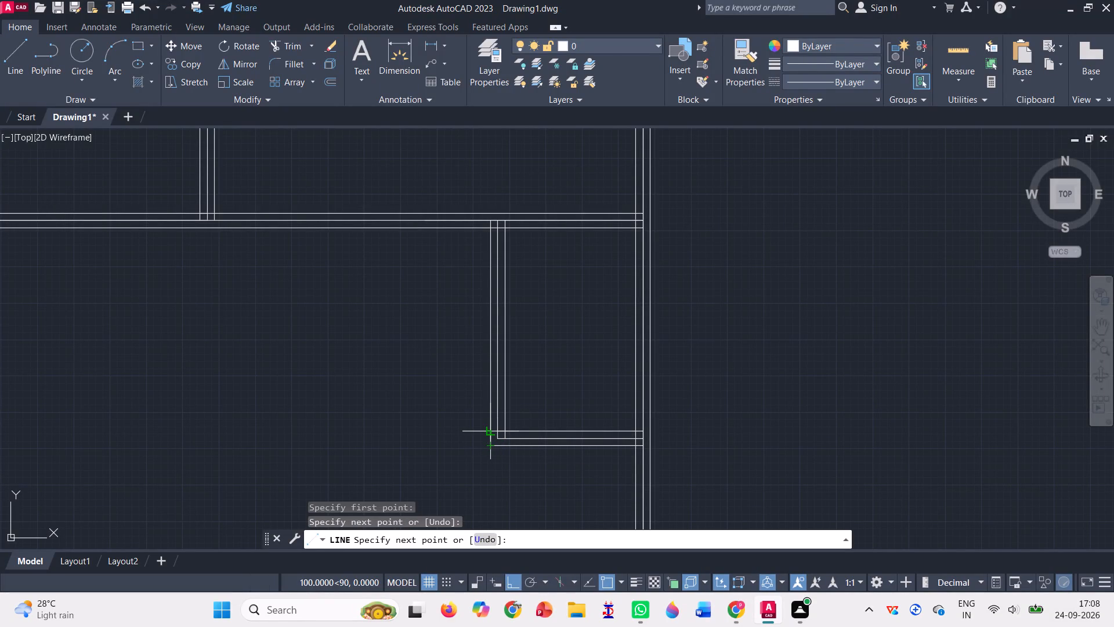
pyautogui.click(494, 430)
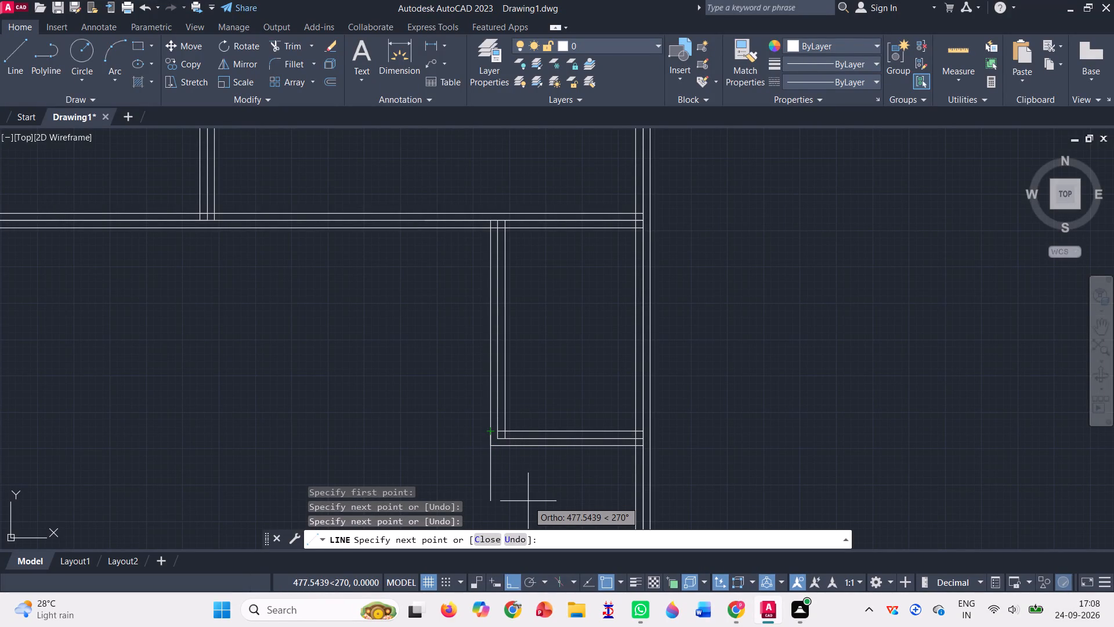
pyautogui.press('Escape')
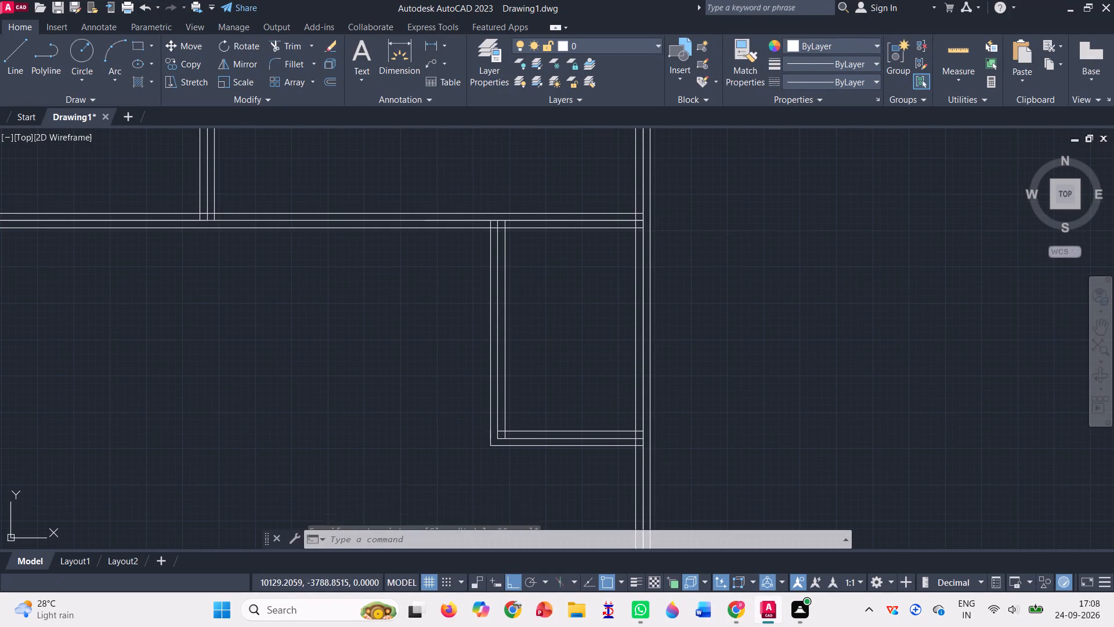
# Draw a line from the left wall's middle line 2500 right along the horizontal wall's middle line, and 500 back to the left.
pyautogui.scroll(-2, 540, 307)
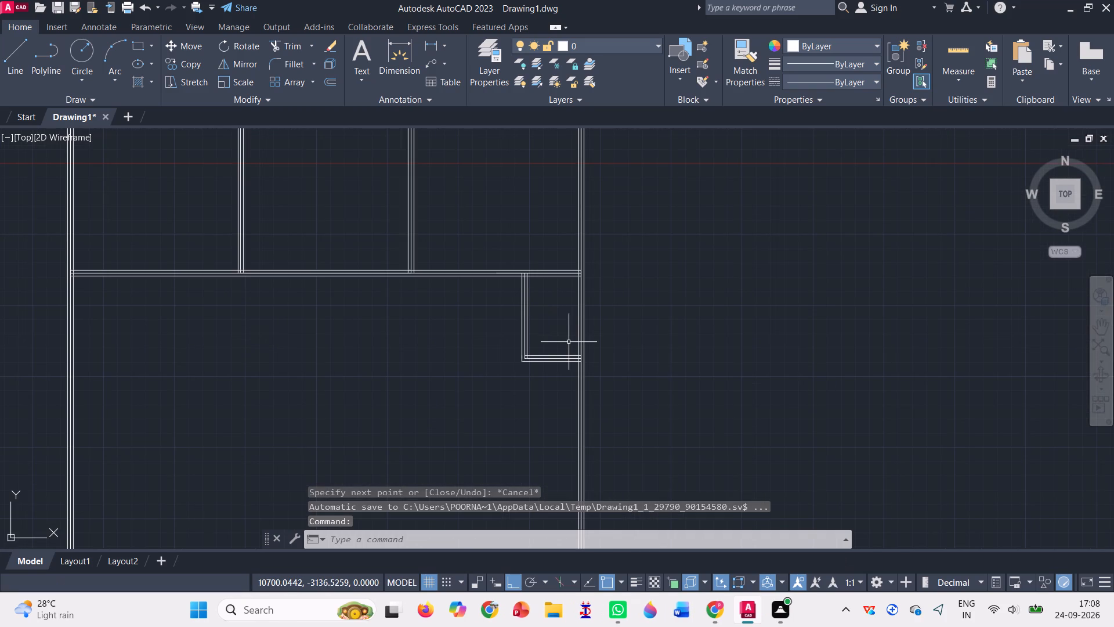
pyautogui.scroll(1, 486, 369)
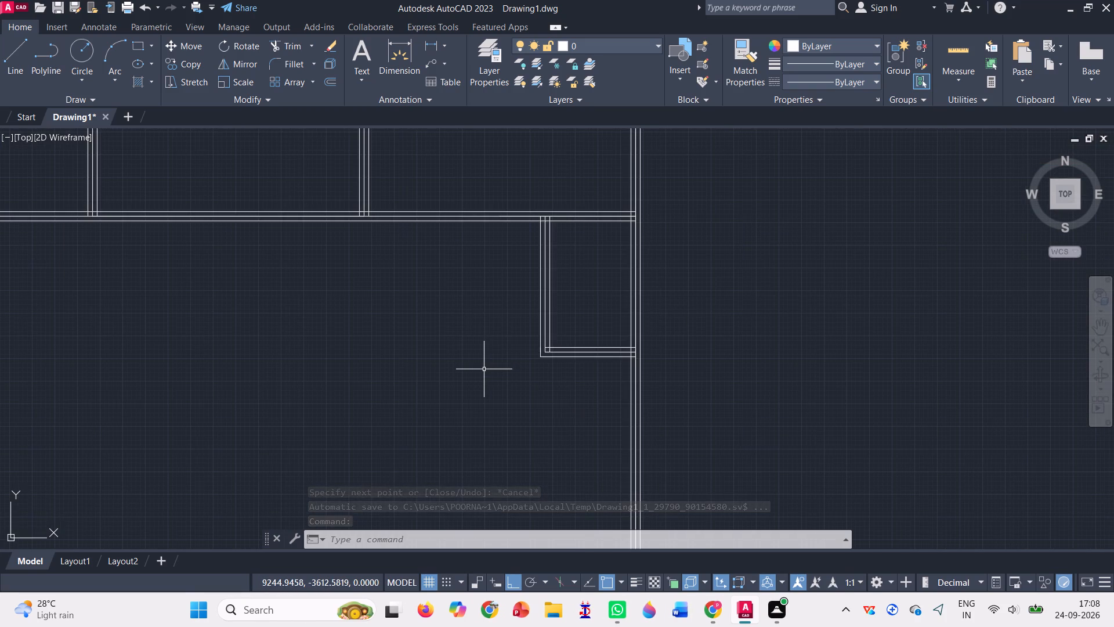
pyautogui.scroll(-3, 484, 369)
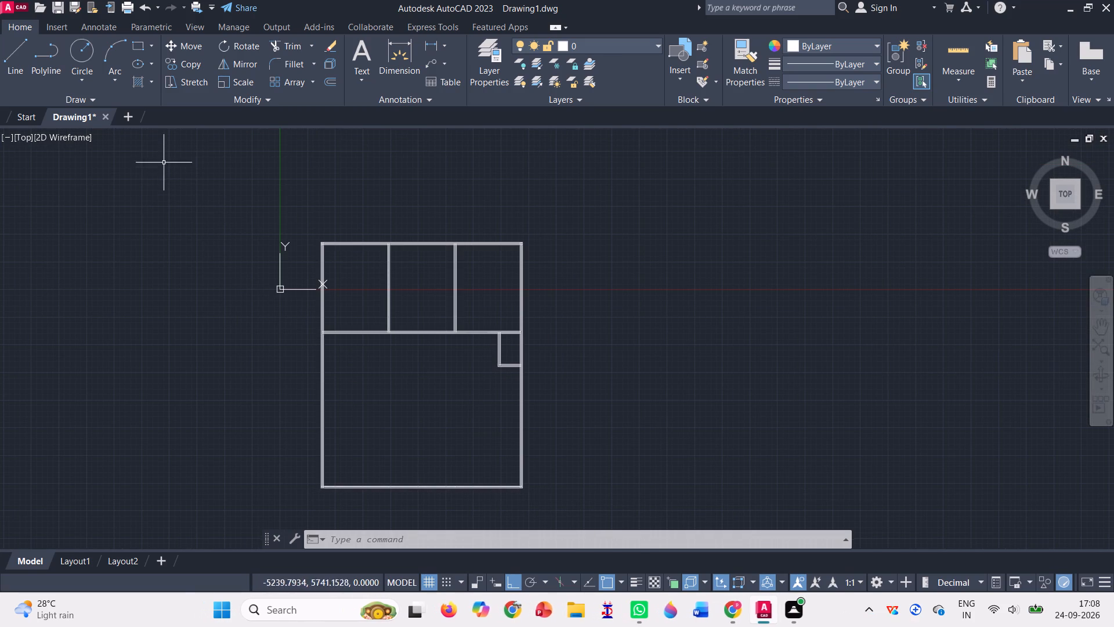
pyautogui.click(7, 59)
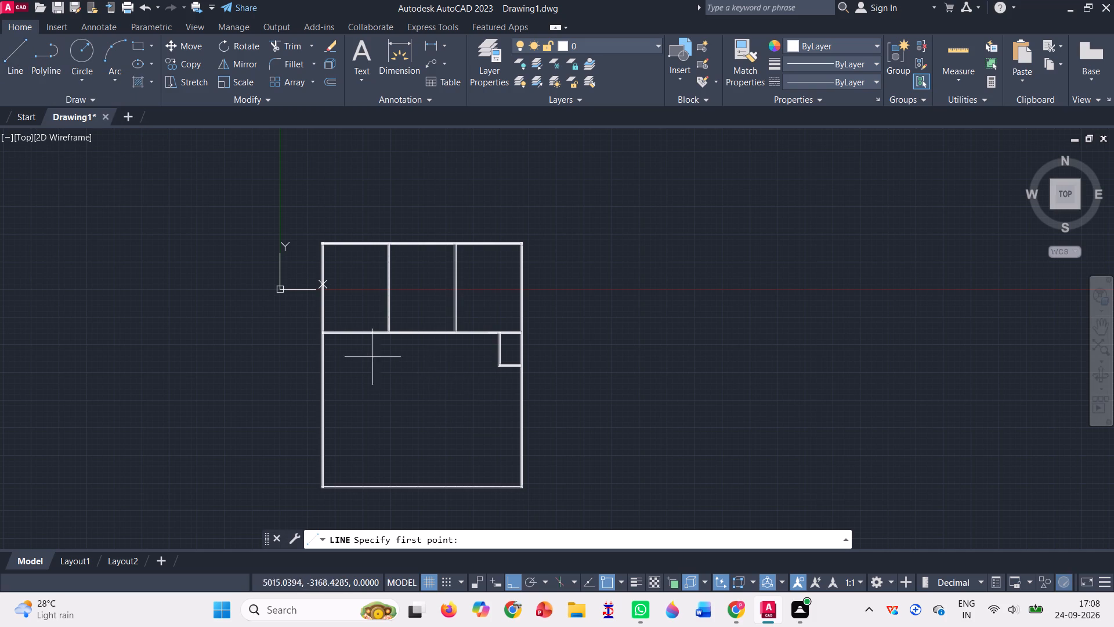
pyautogui.scroll(2, 369, 357)
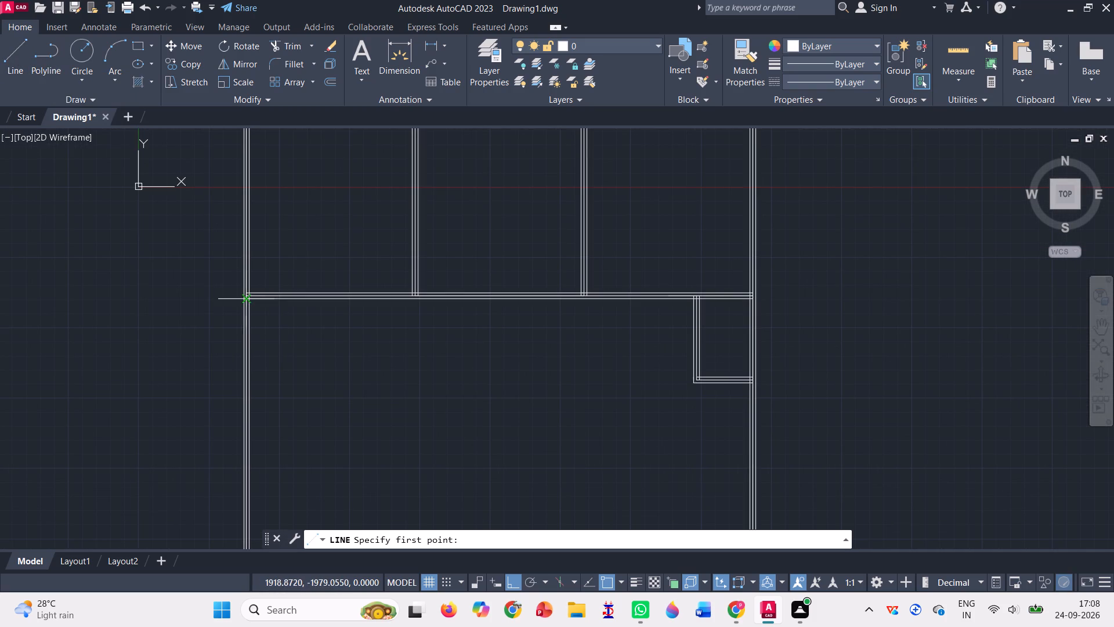
pyautogui.scroll(5, 243, 300)
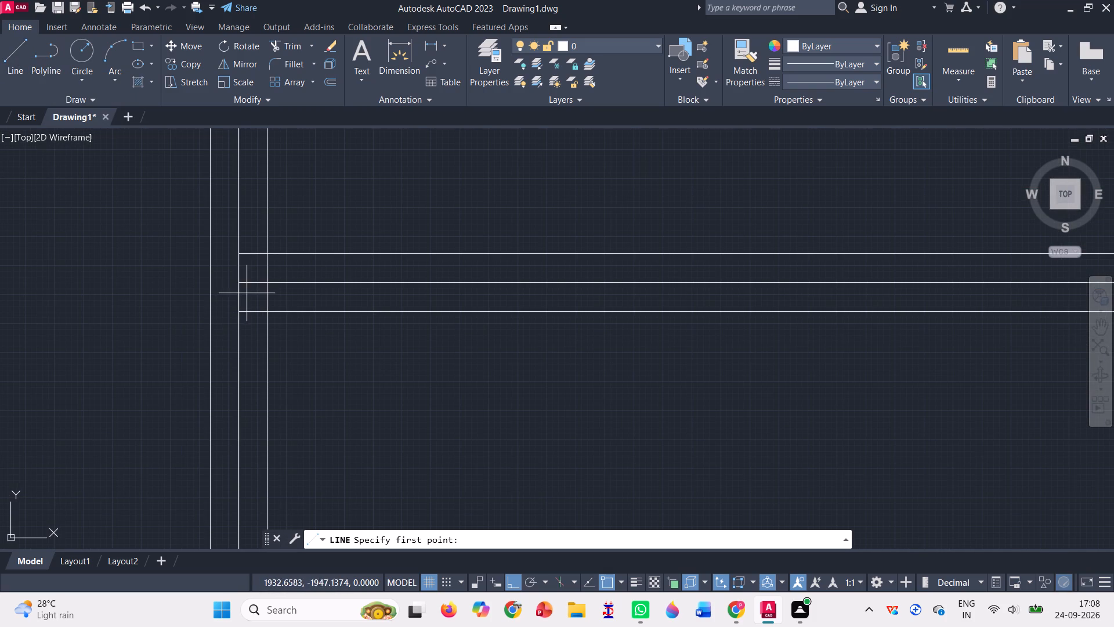
pyautogui.click(240, 276)
pyautogui.scroll(-4, 235, 273)
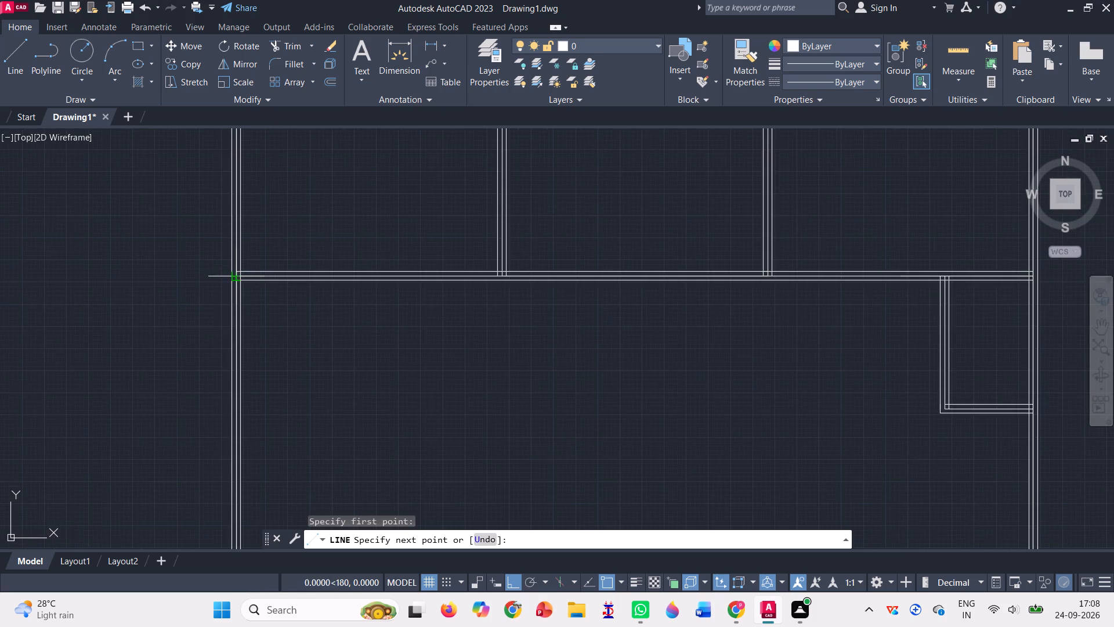
pyautogui.scroll(-2, 233, 278)
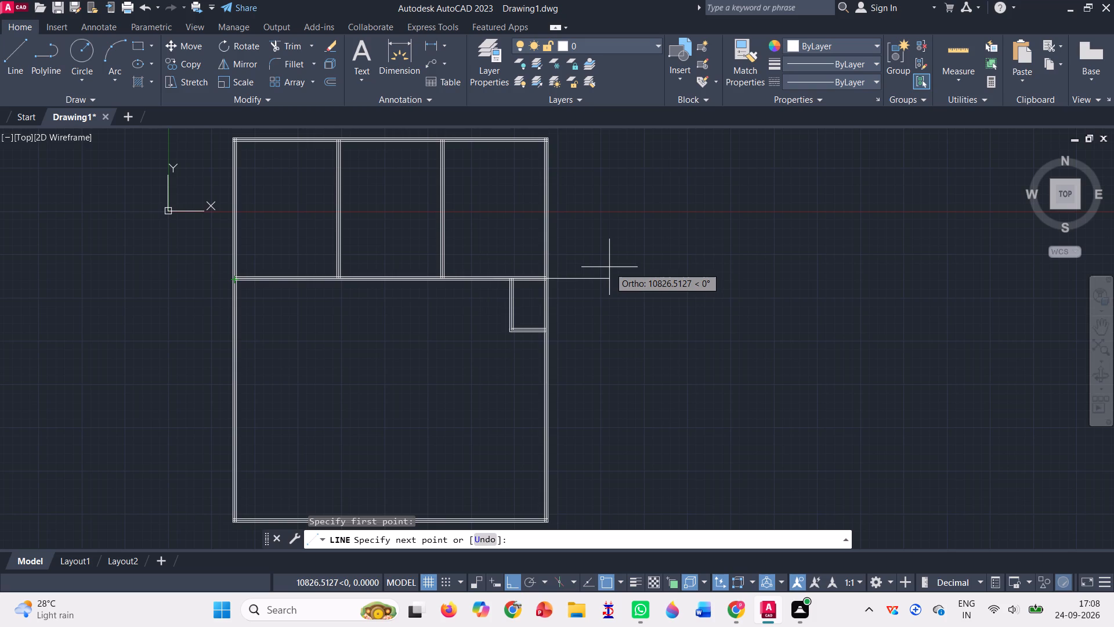
pyautogui.write('15')
pyautogui.press('BackSpace')
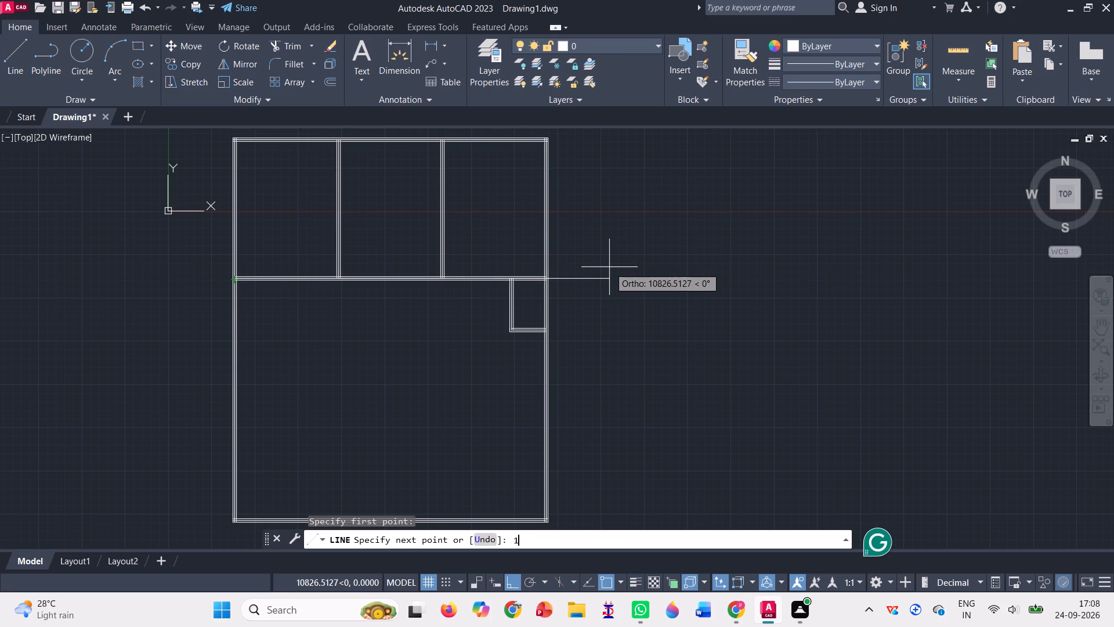
pyautogui.press('BackSpace')
pyautogui.write('3000')
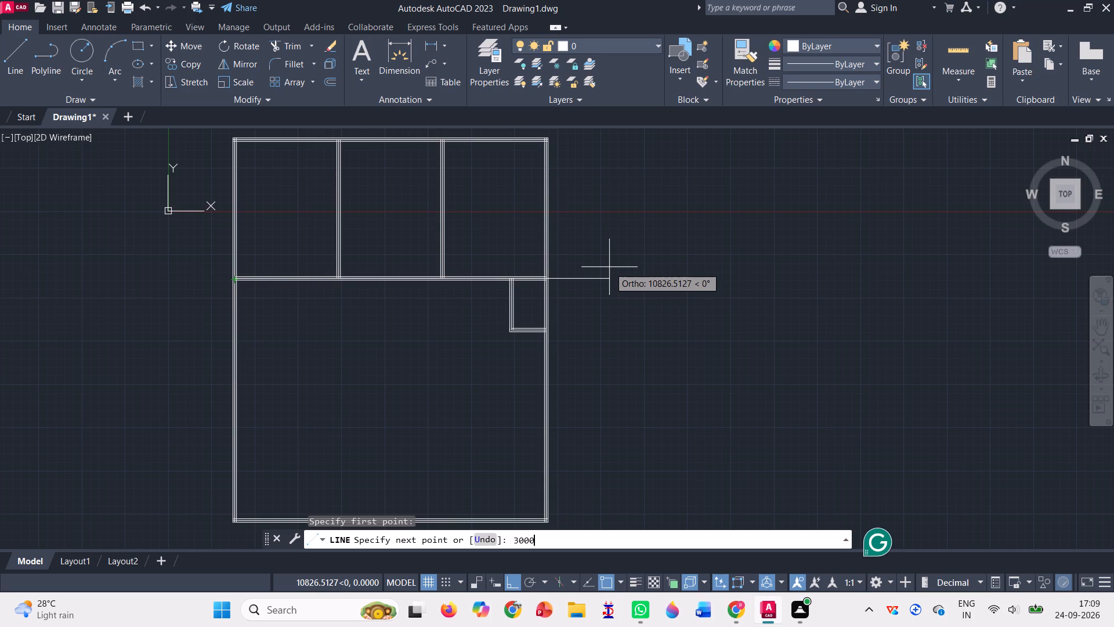
pyautogui.press('BackSpace')
pyautogui.press('BackSpace')
pyautogui.press('BackSpace')
pyautogui.press('BackSpace')
pyautogui.write('2500')
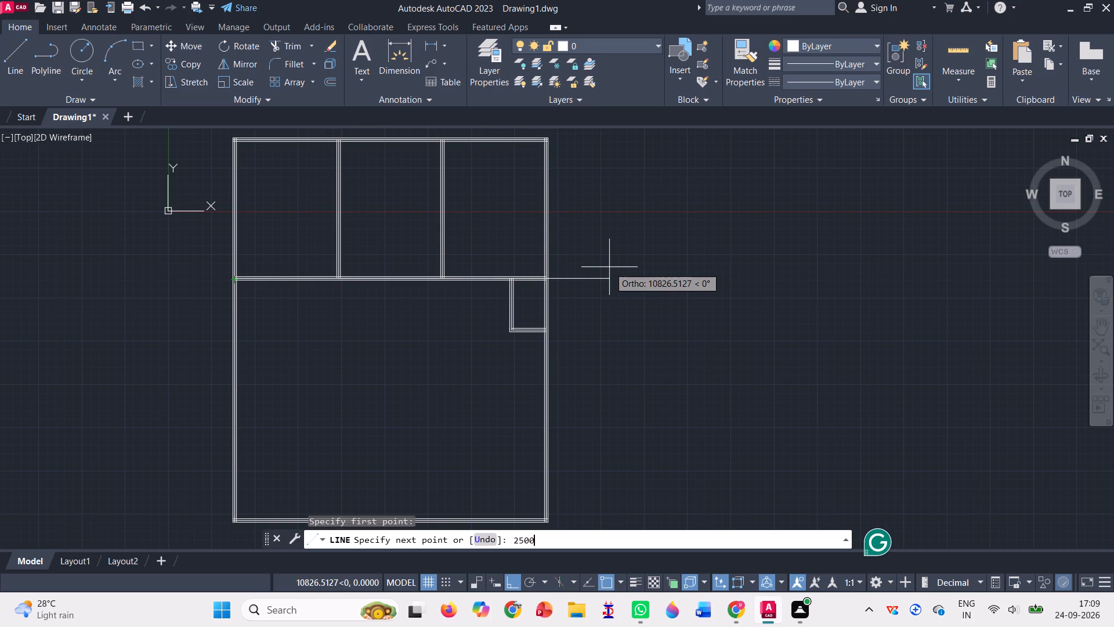
pyautogui.press('Return')
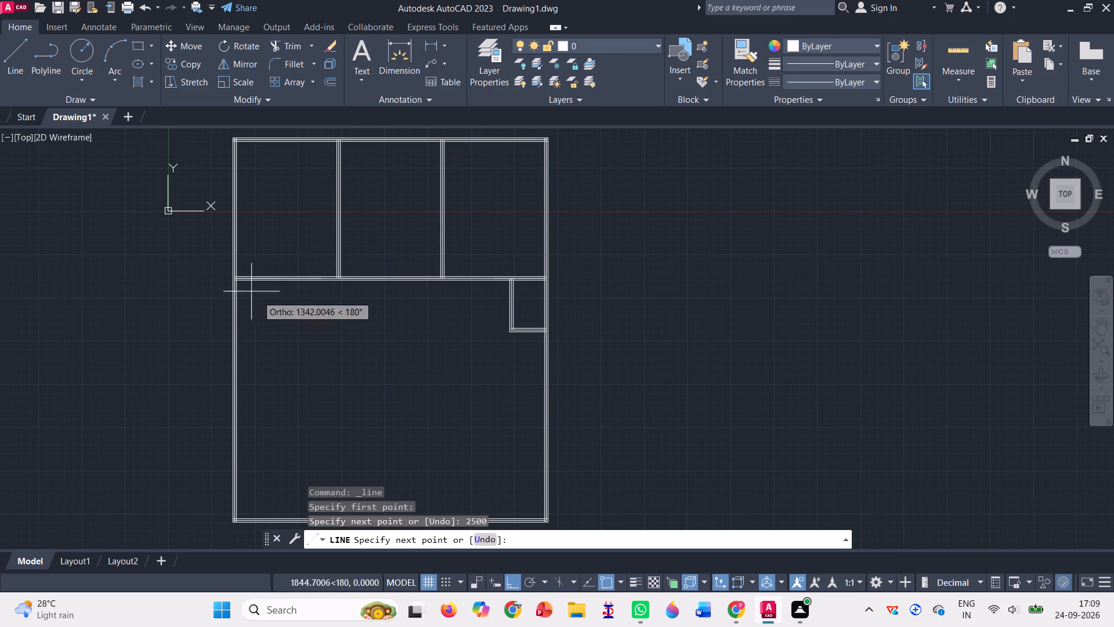
pyautogui.write('500')
pyautogui.press('Return')
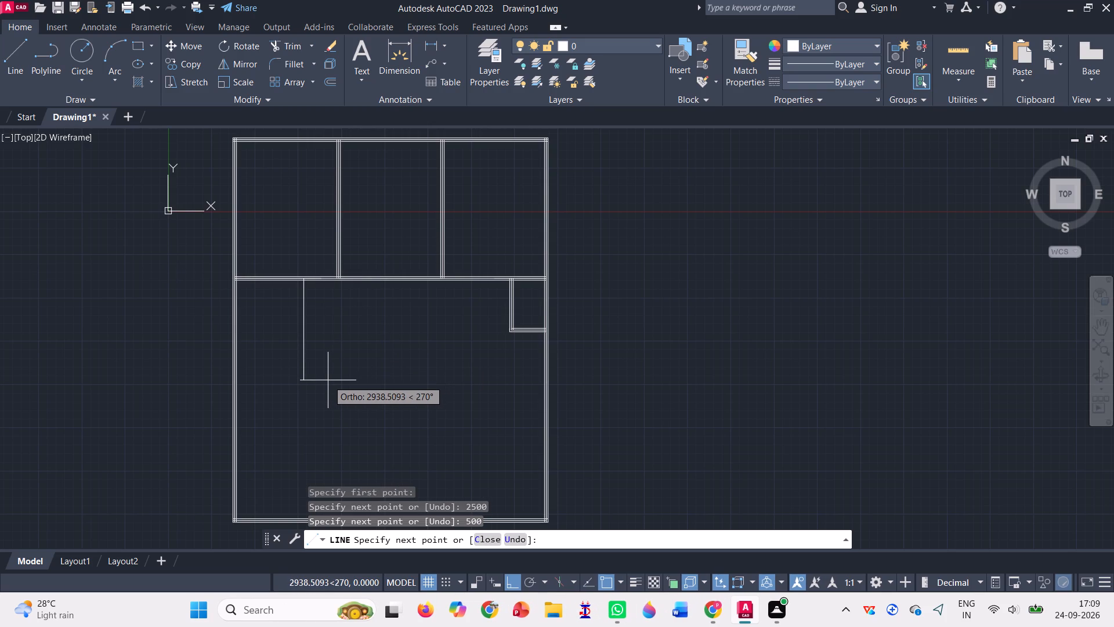
# Continue the line 1500 down and across to the left wall's middle line, outlining a 2000 by 1500 room.
pyautogui.write('1500')
pyautogui.press('Return')
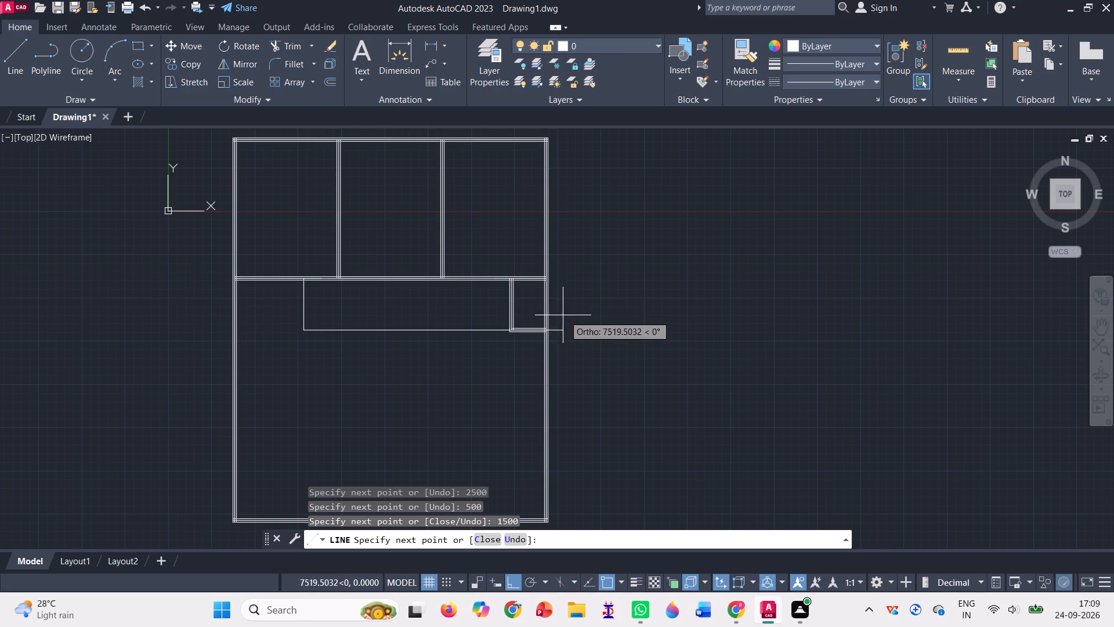
pyautogui.scroll(5, 223, 326)
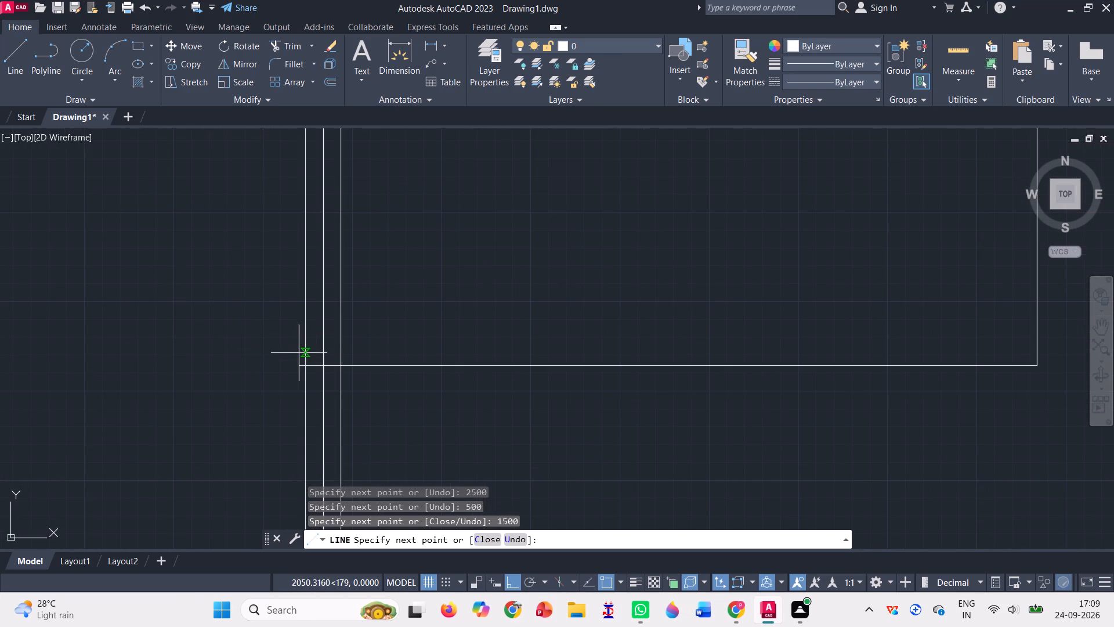
pyautogui.click(323, 365)
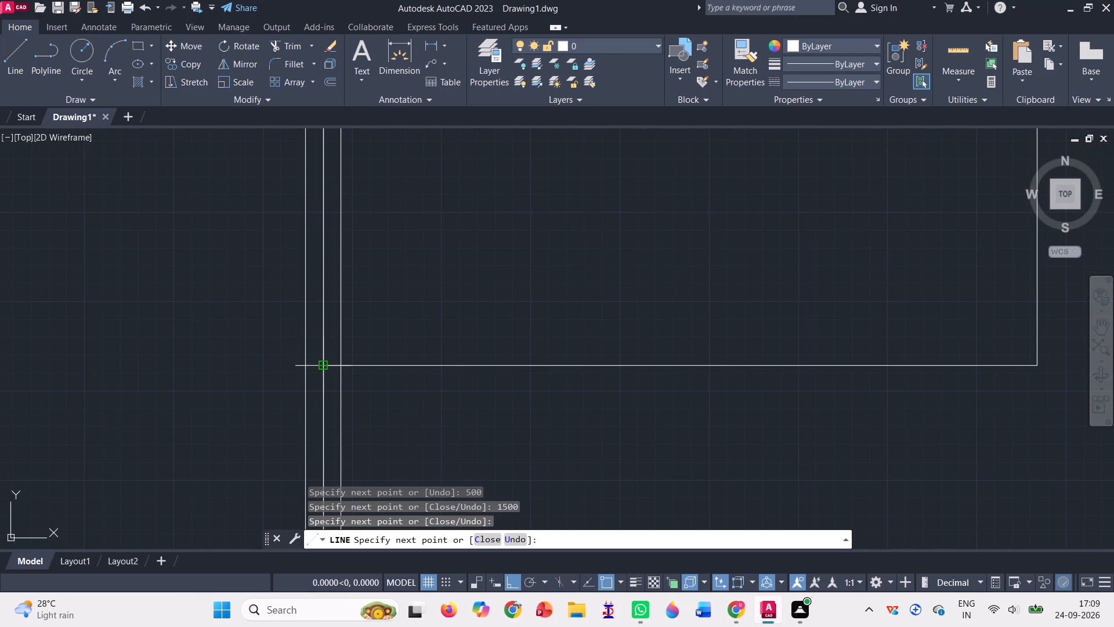
pyautogui.press('Escape')
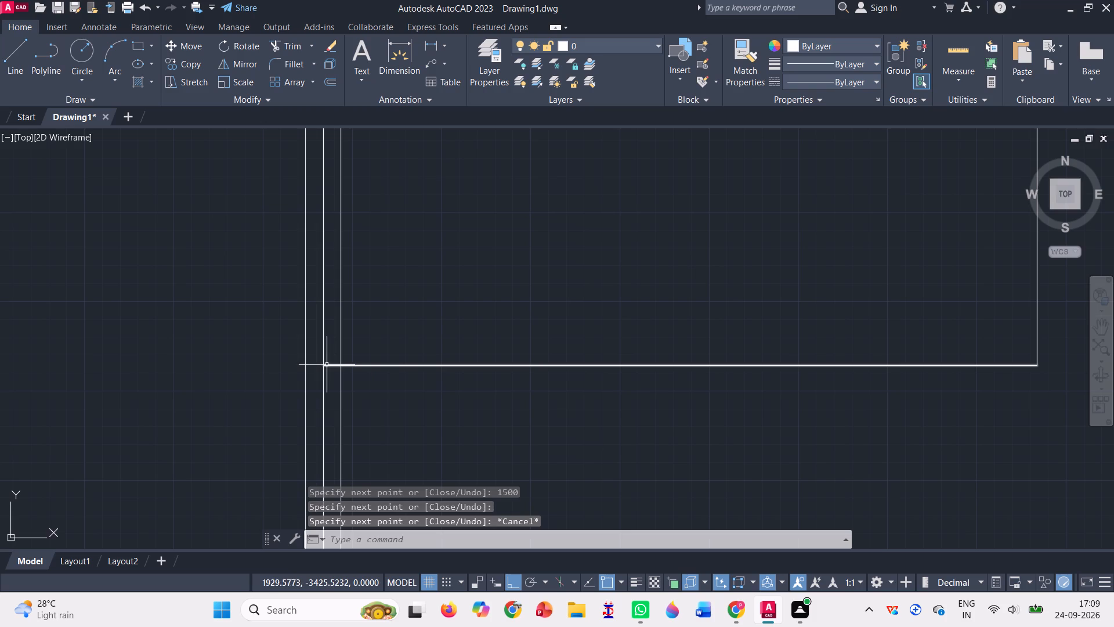
# Copy the horizontal line at the new left room's bottom 50 units up and 50 units down.
pyautogui.click(190, 61)
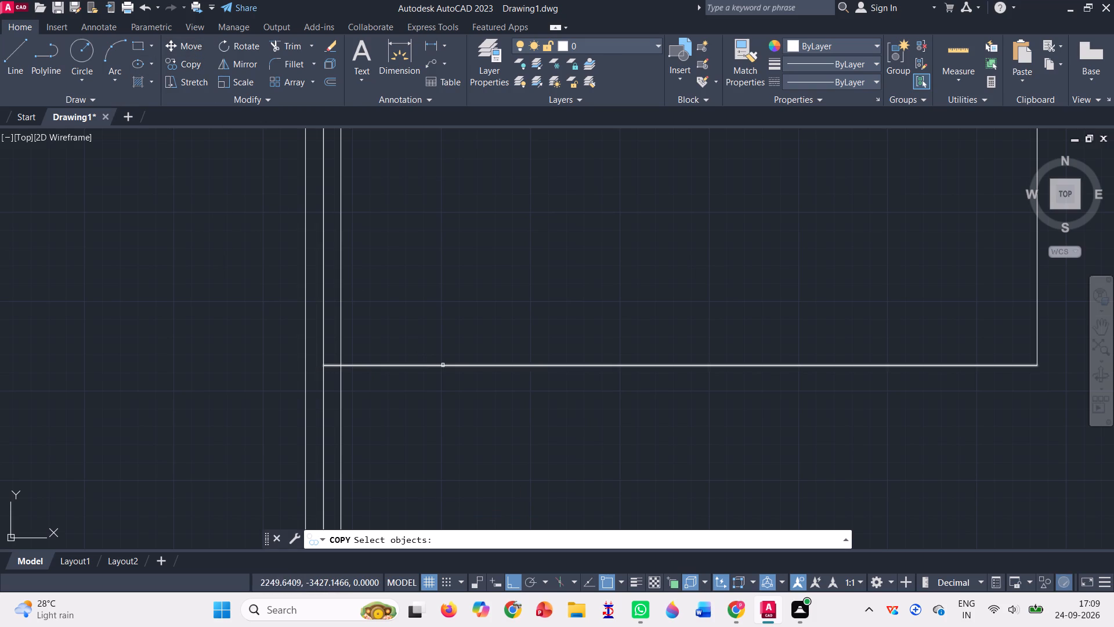
pyautogui.click(443, 365)
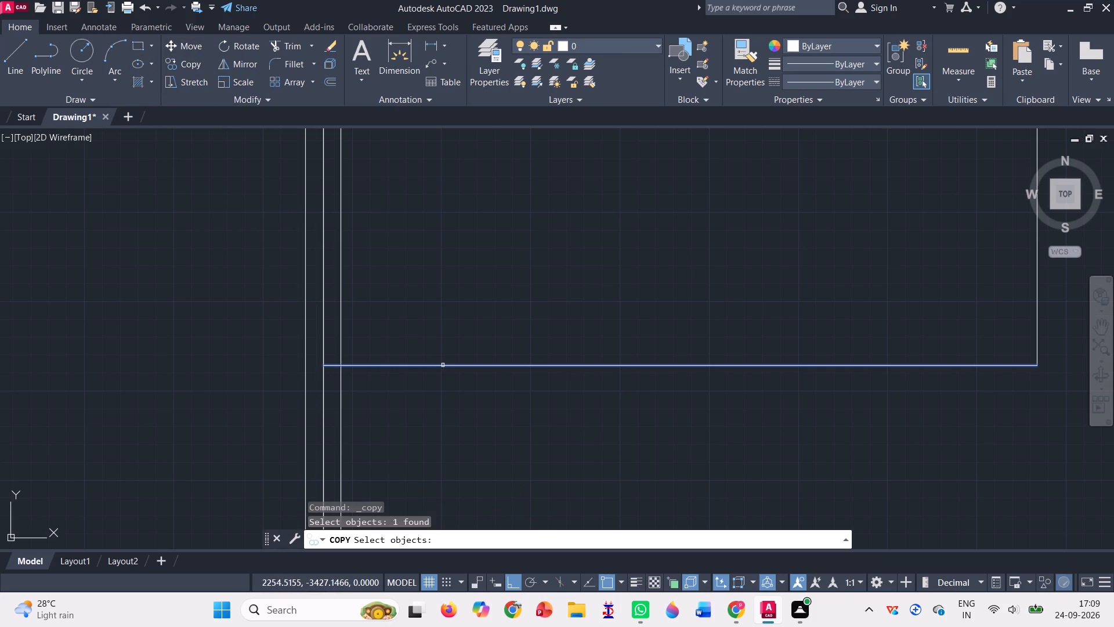
pyautogui.press('Return')
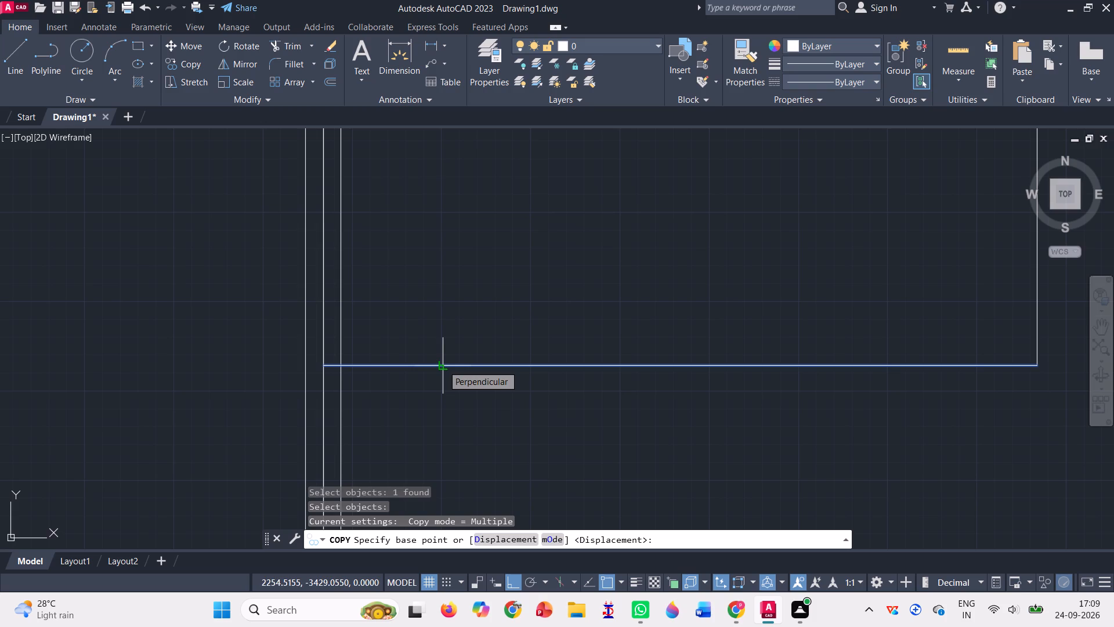
pyautogui.click(443, 365)
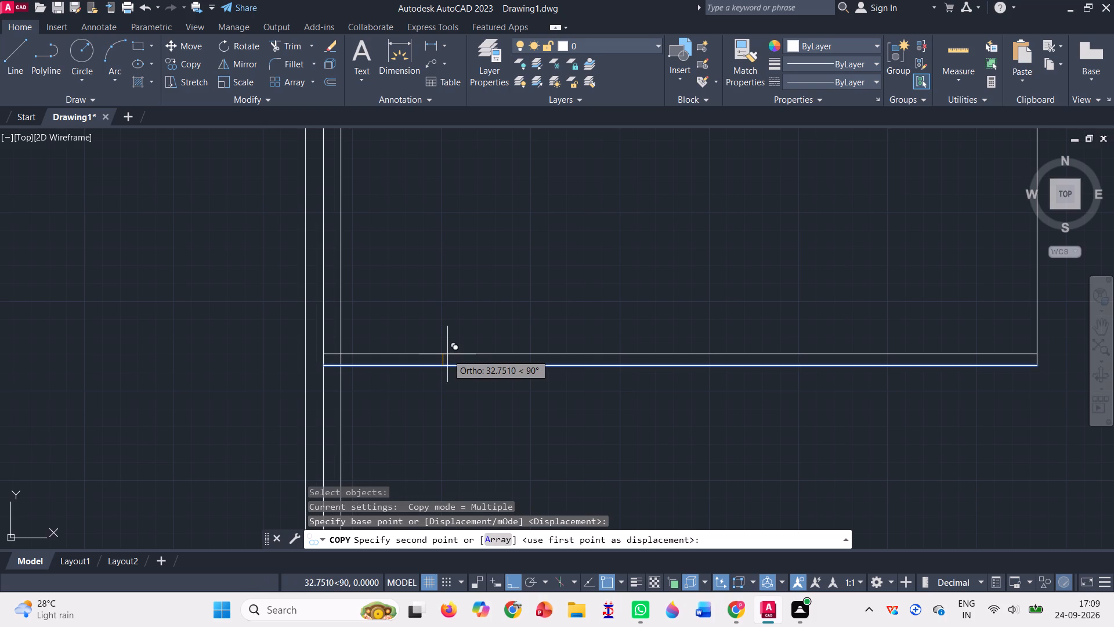
pyautogui.write('50')
pyautogui.press('Return')
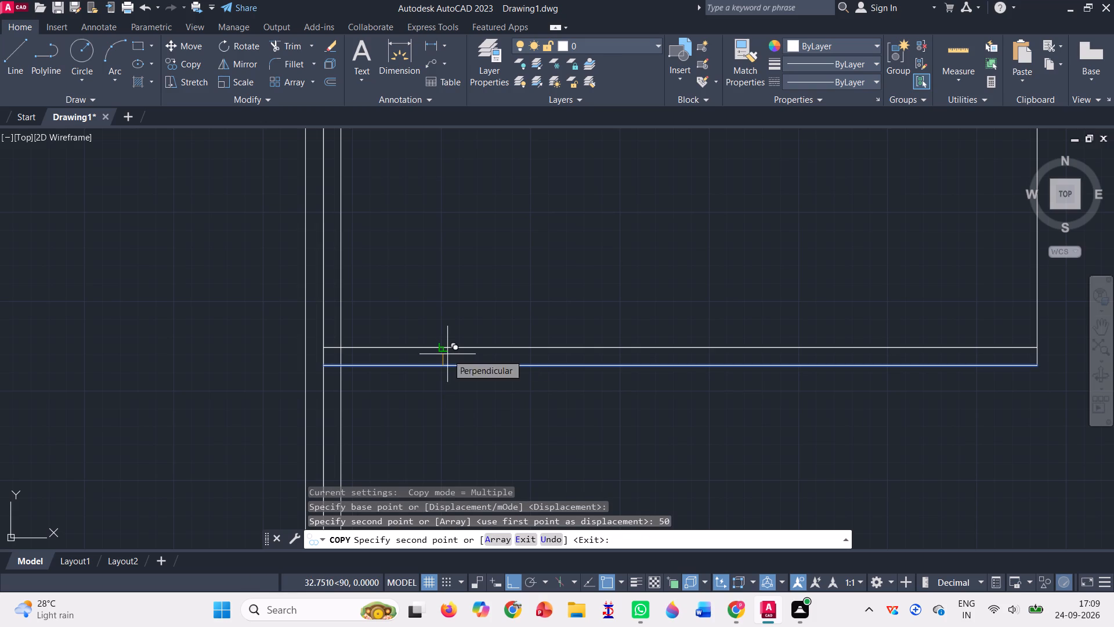
pyautogui.write('50')
pyautogui.press('Return')
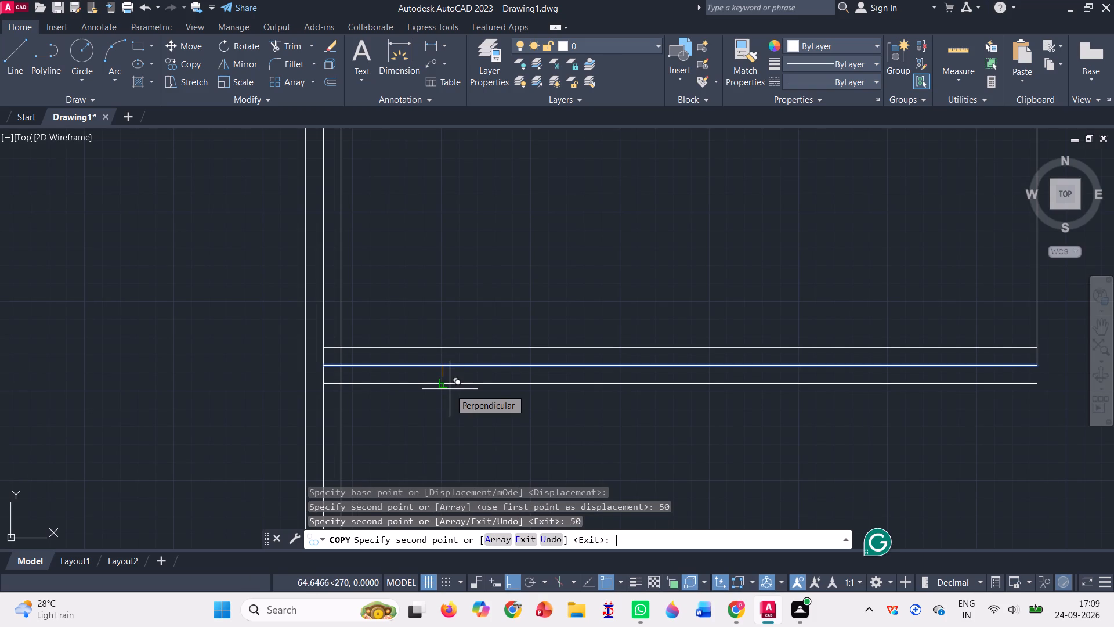
pyautogui.scroll(-3, 449, 387)
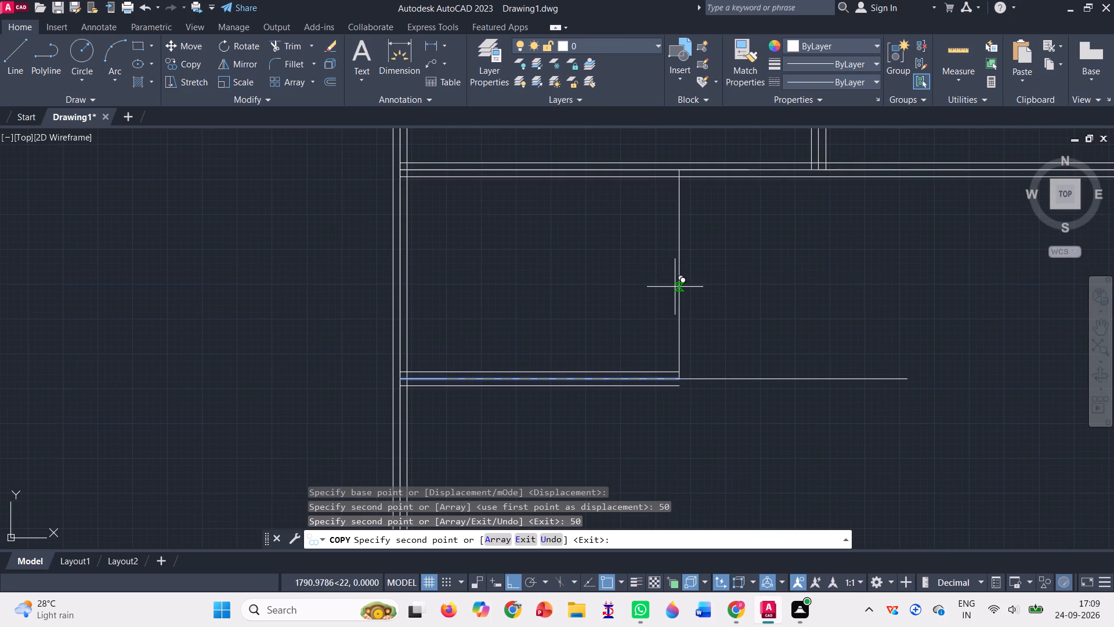
pyautogui.press('Escape')
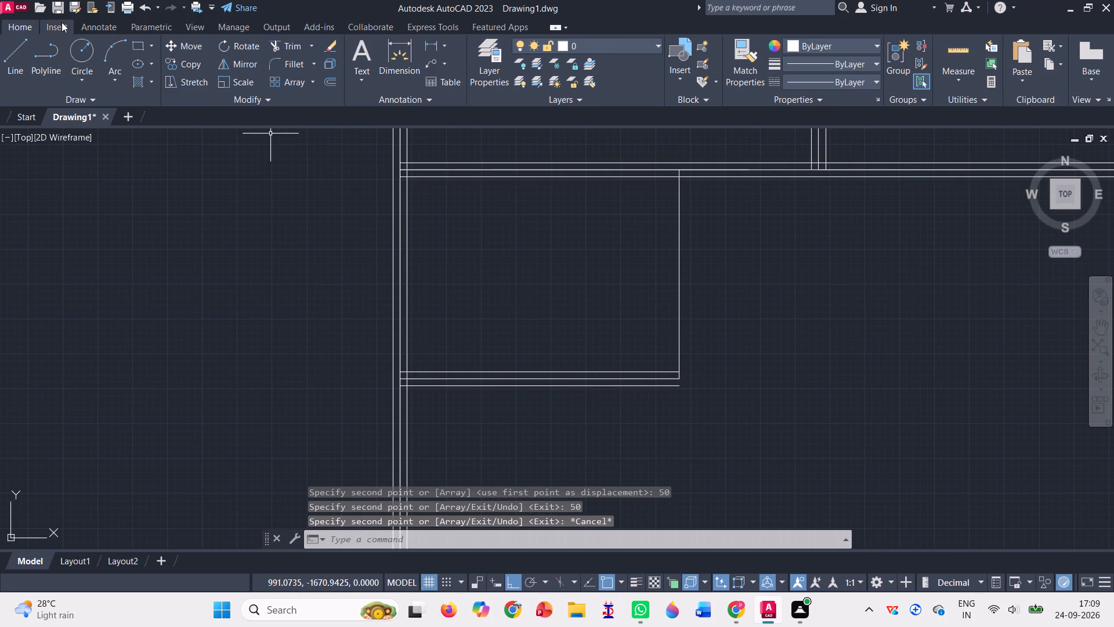
# Copy the vertical line on the new left room's right side 50 units right and 50 units left.
pyautogui.click(186, 62)
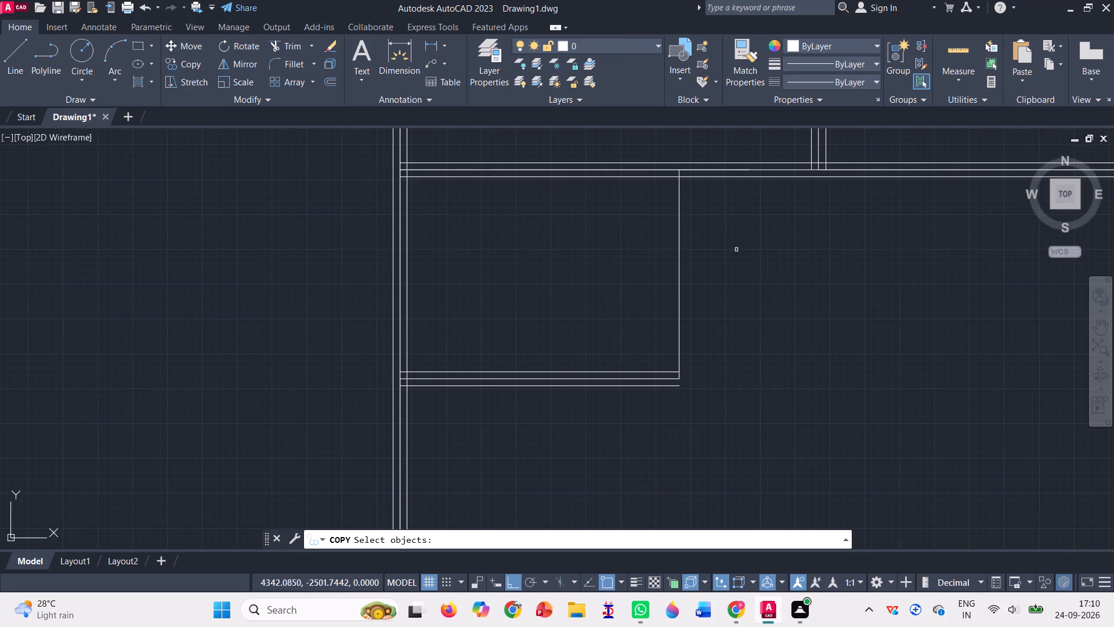
pyautogui.click(679, 264)
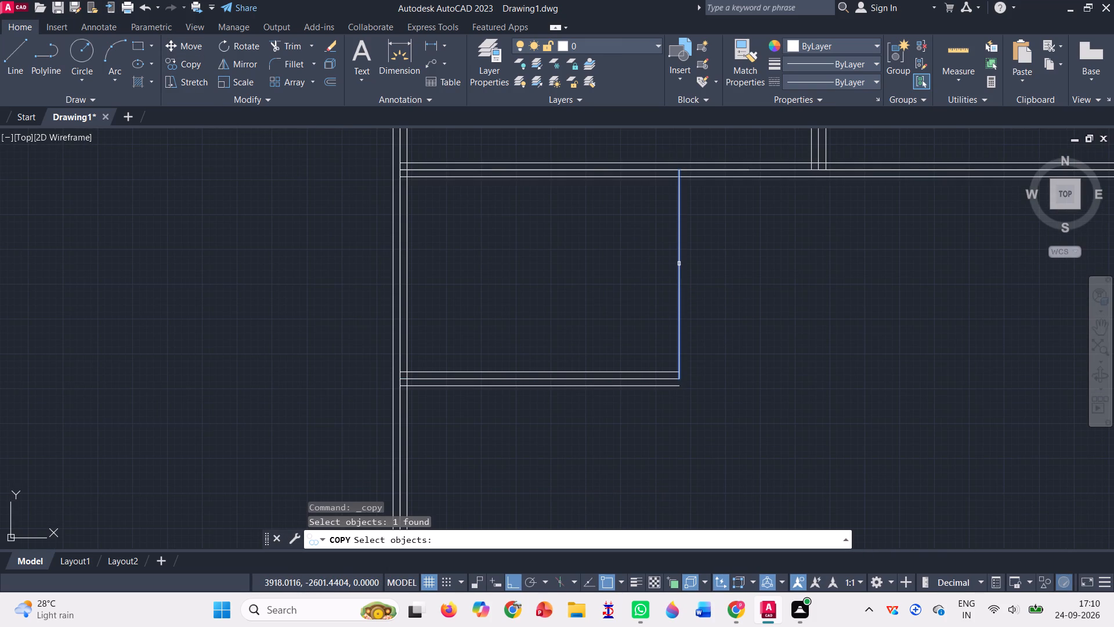
pyautogui.press('Return')
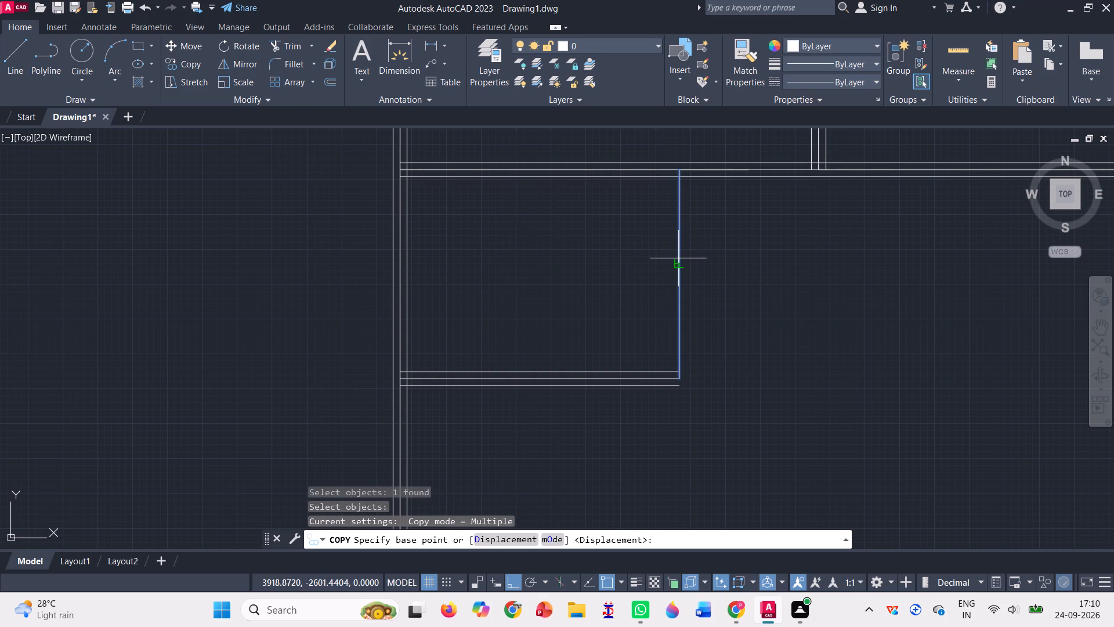
pyautogui.click(678, 258)
pyautogui.write('50')
pyautogui.press('Return')
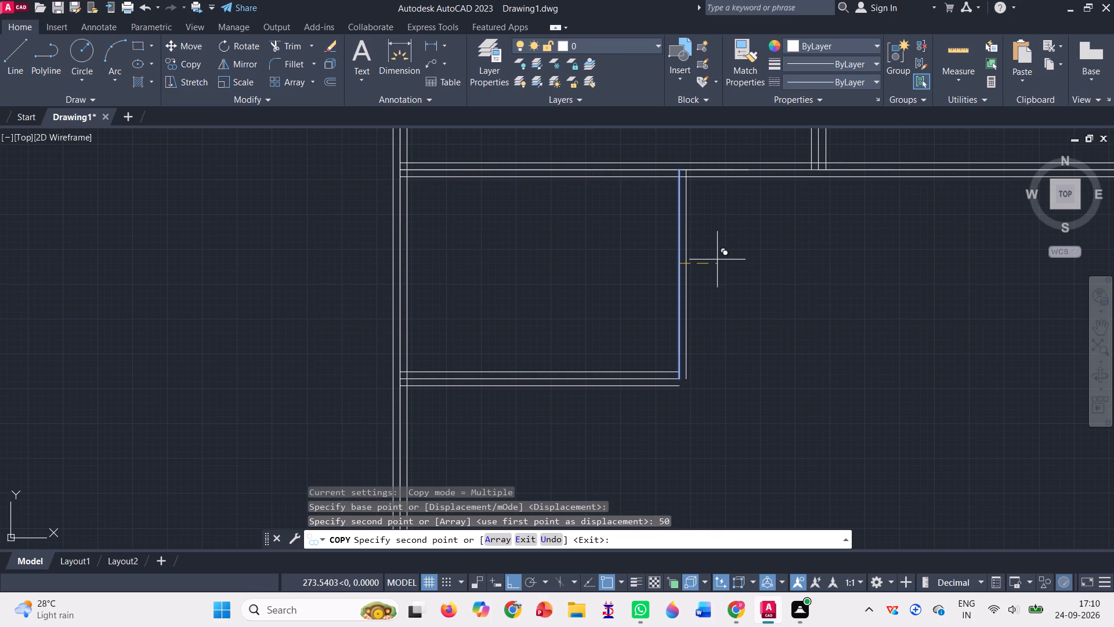
pyautogui.write('50')
pyautogui.press('Return')
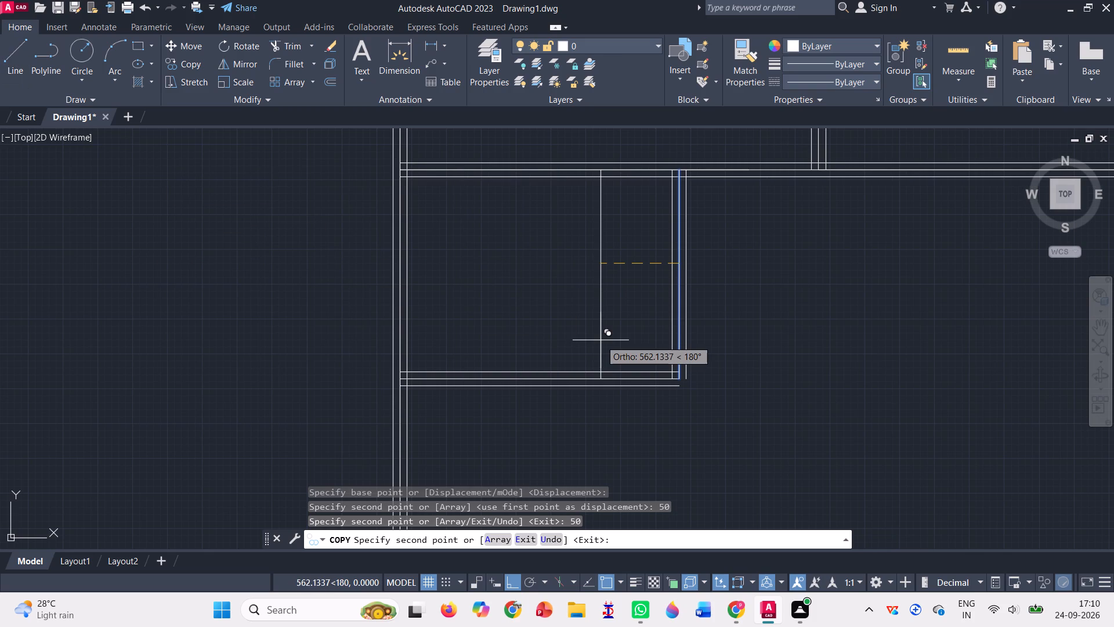
pyautogui.press('Escape')
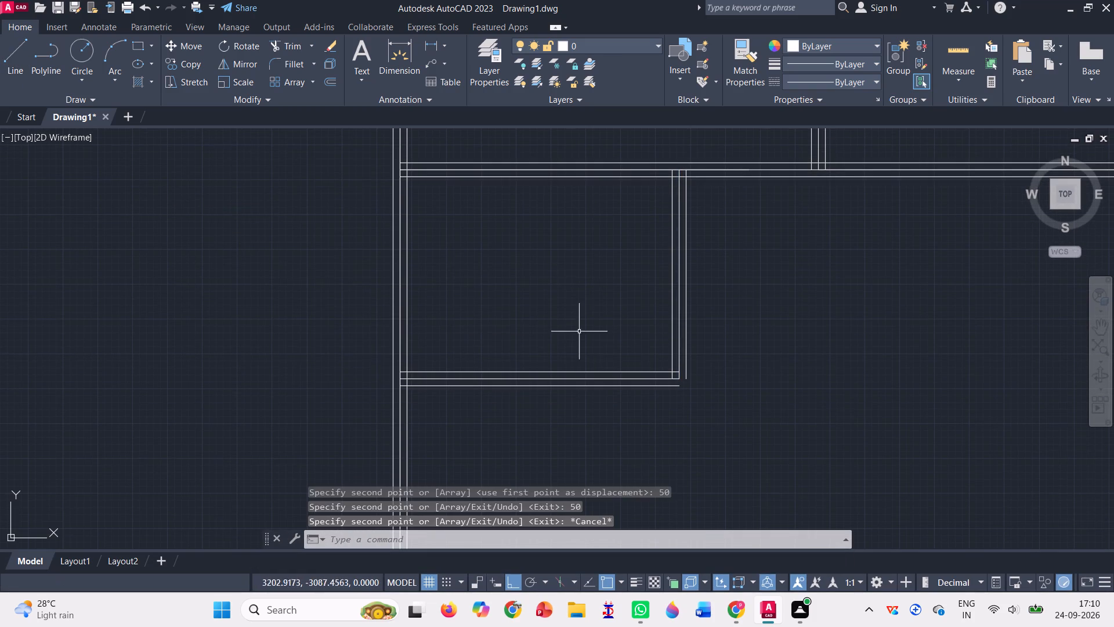
# Close the left room's outer bottom-right corner with a line 50 down from the outer vertical line and across to the lowest line's end.
pyautogui.click(6, 64)
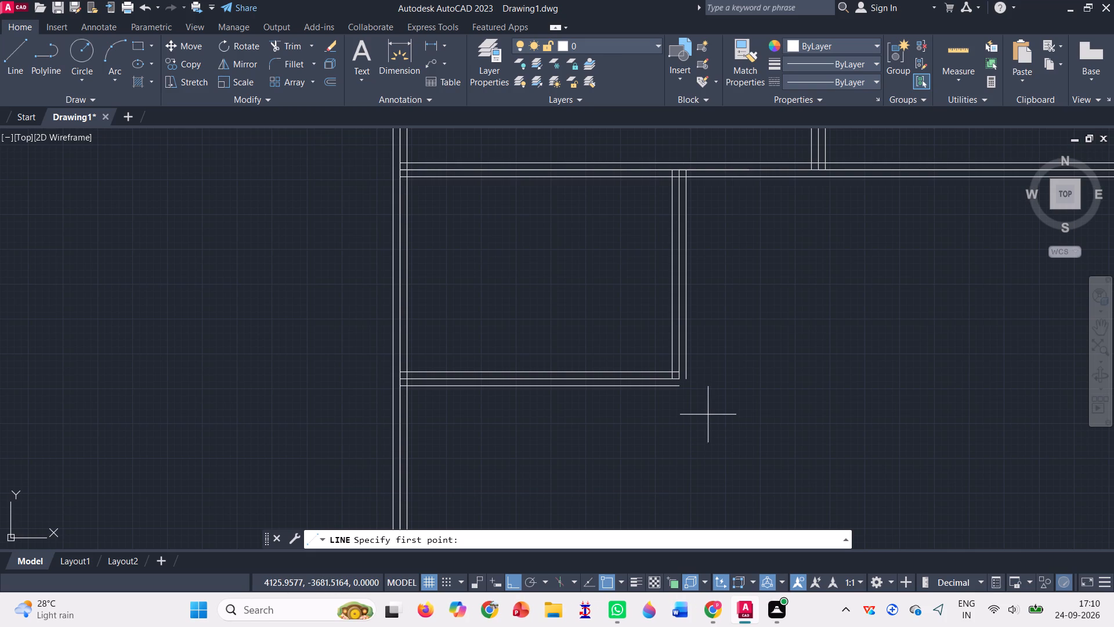
pyautogui.scroll(2, 708, 415)
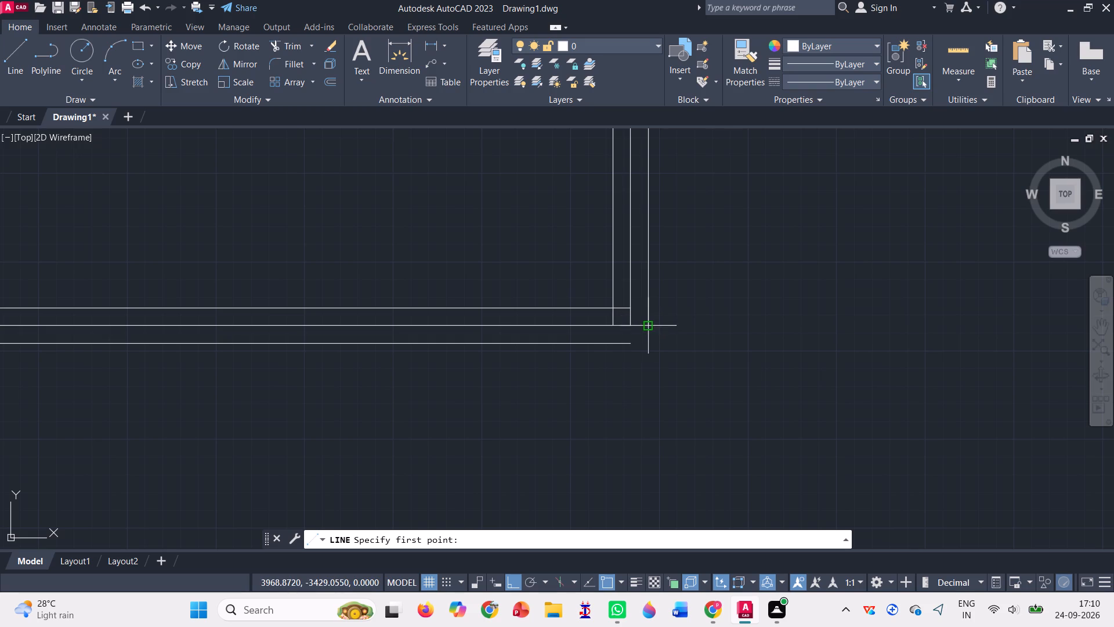
pyautogui.click(646, 322)
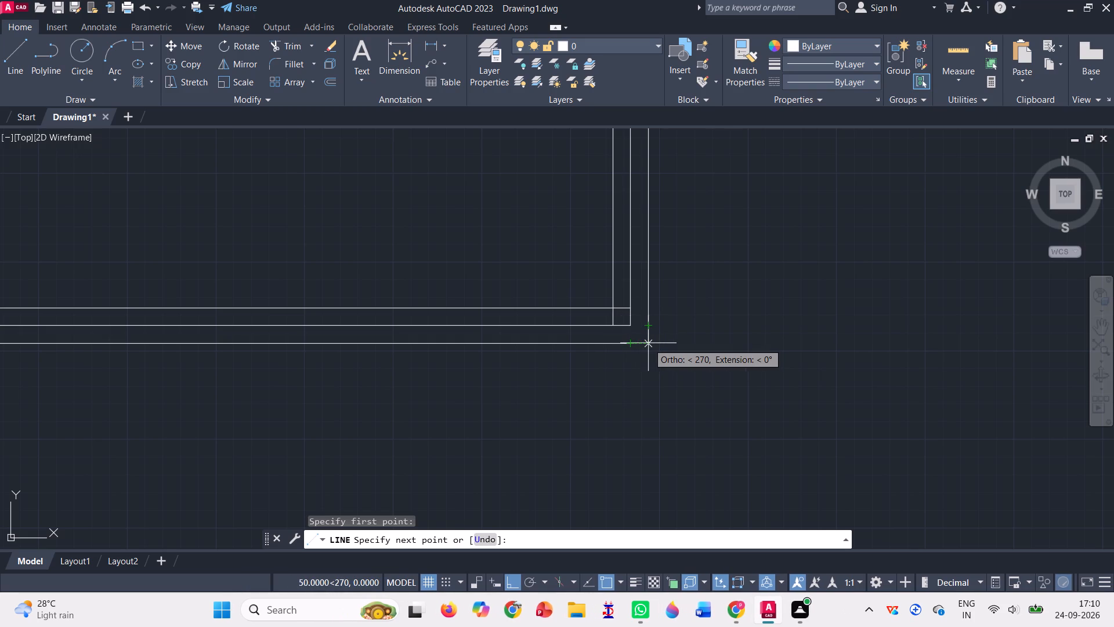
pyautogui.click(648, 343)
pyautogui.click(633, 347)
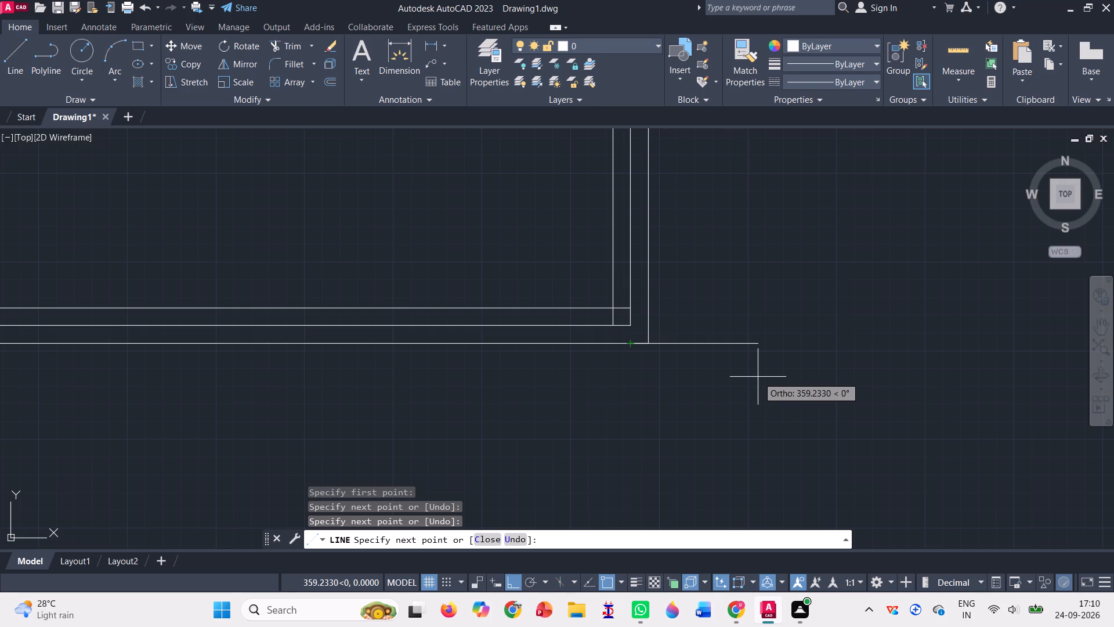
pyautogui.press('Escape')
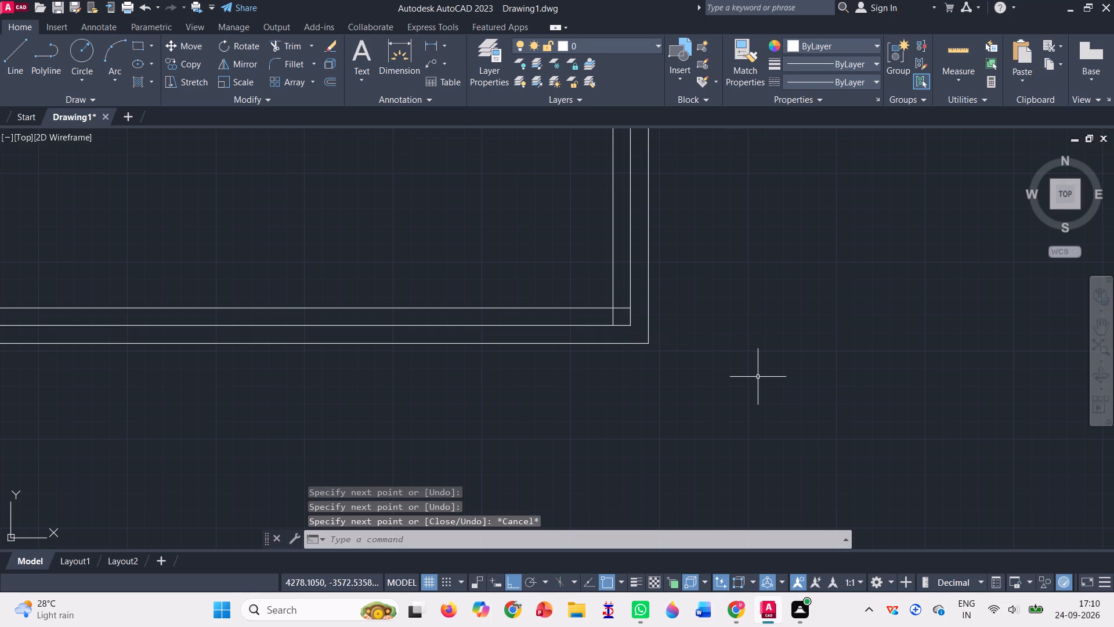
# Draw a line 4000 up from the intersection of the wall middle lines at the plan's bottom-left corner.
pyautogui.scroll(-1, 803, 334)
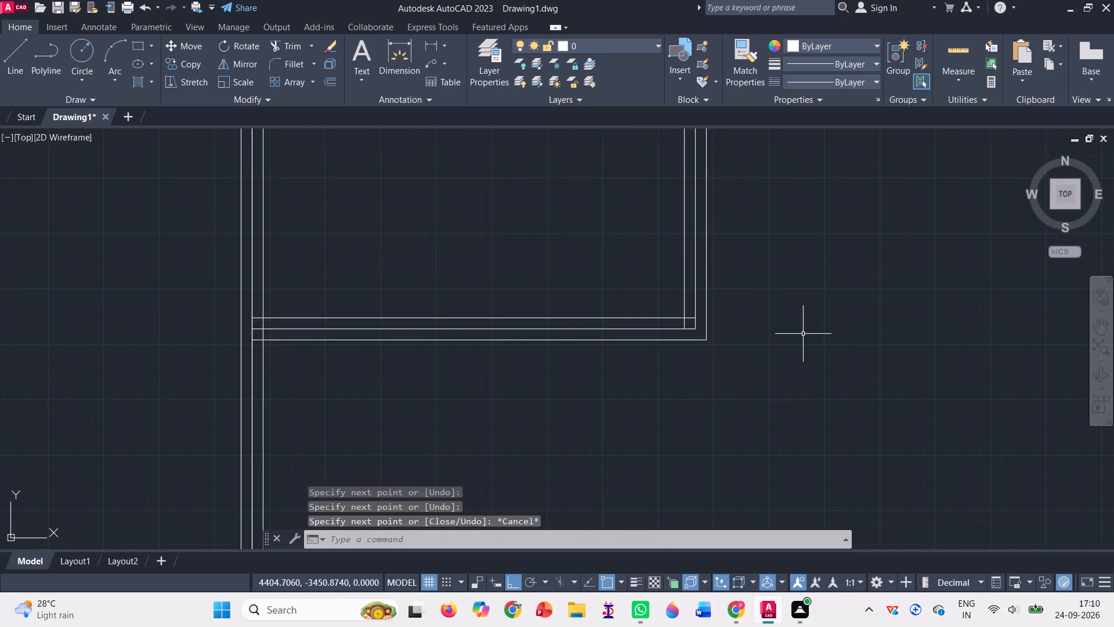
pyautogui.scroll(-2, 803, 334)
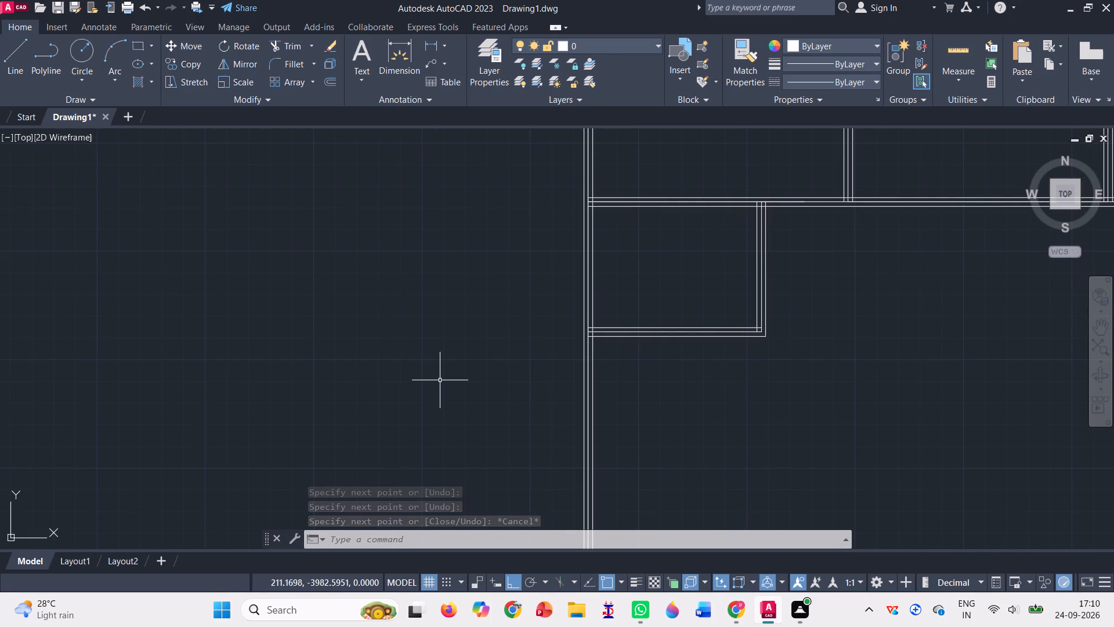
pyautogui.scroll(-5, 502, 310)
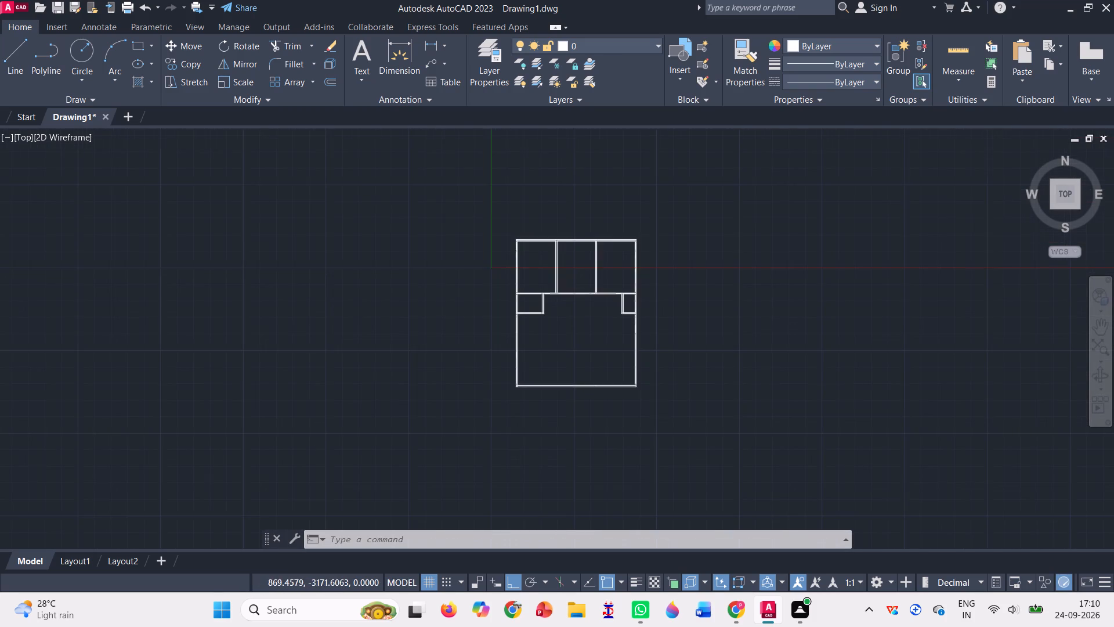
pyautogui.scroll(3, 549, 313)
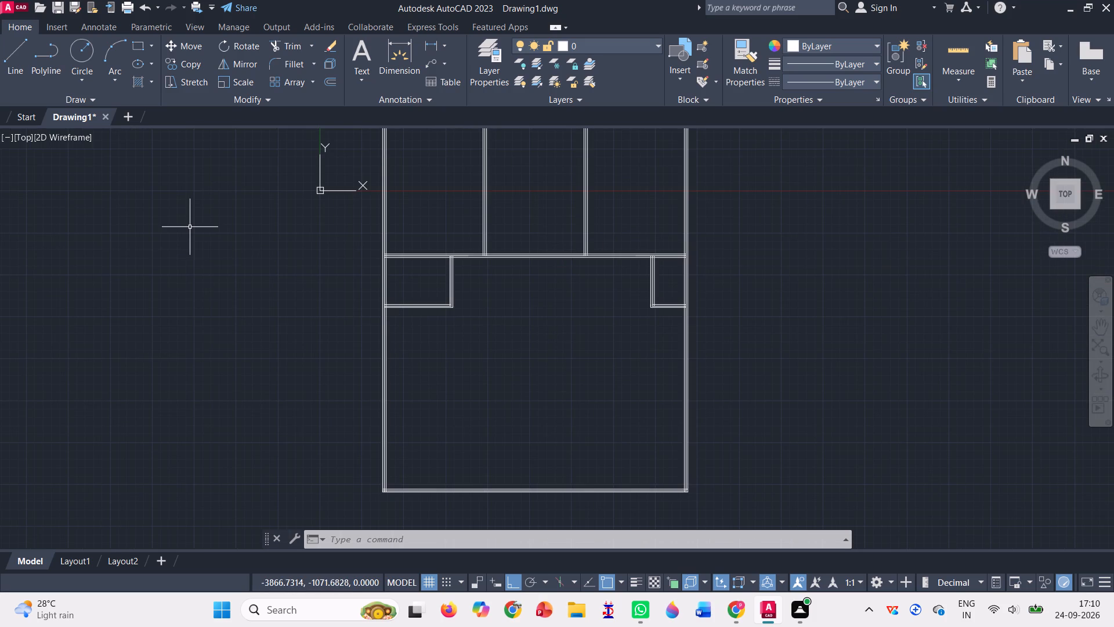
pyautogui.click(8, 56)
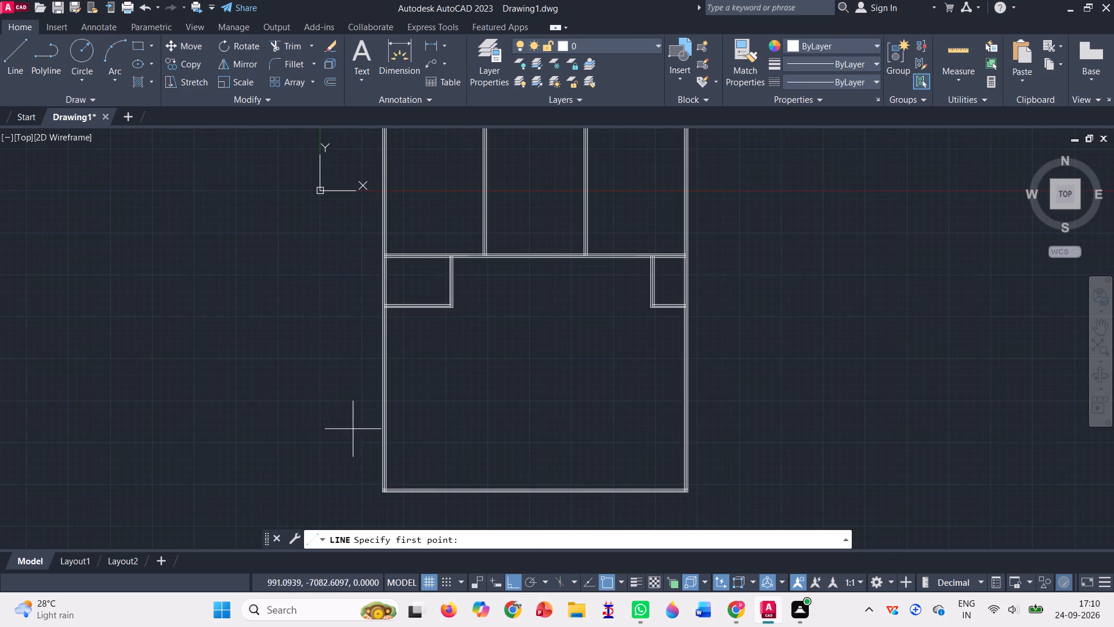
pyautogui.scroll(1, 371, 494)
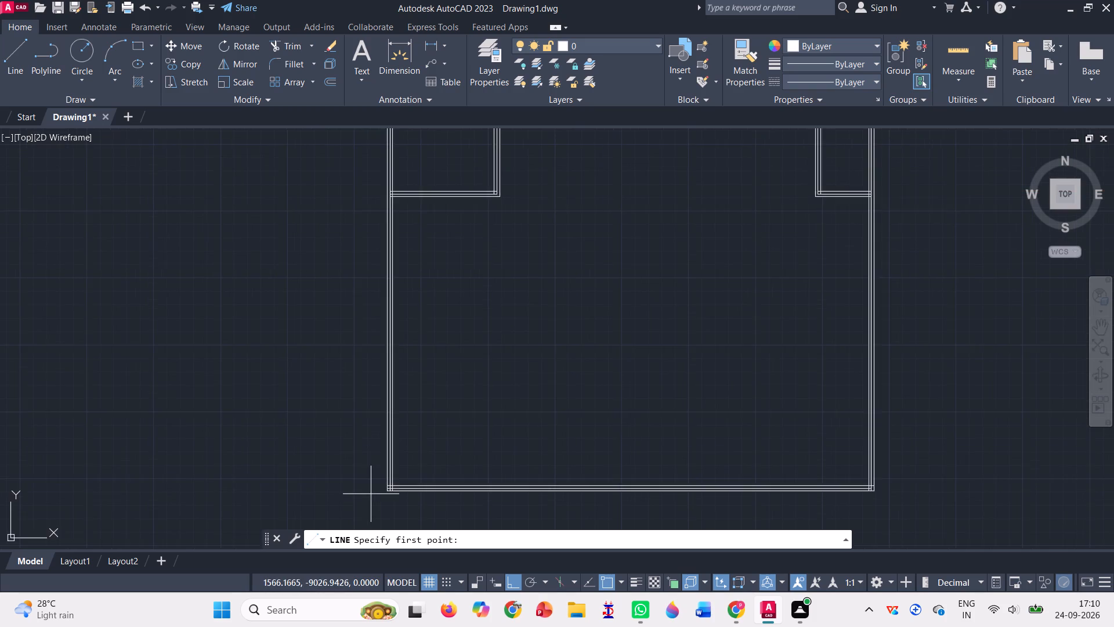
pyautogui.scroll(2, 371, 494)
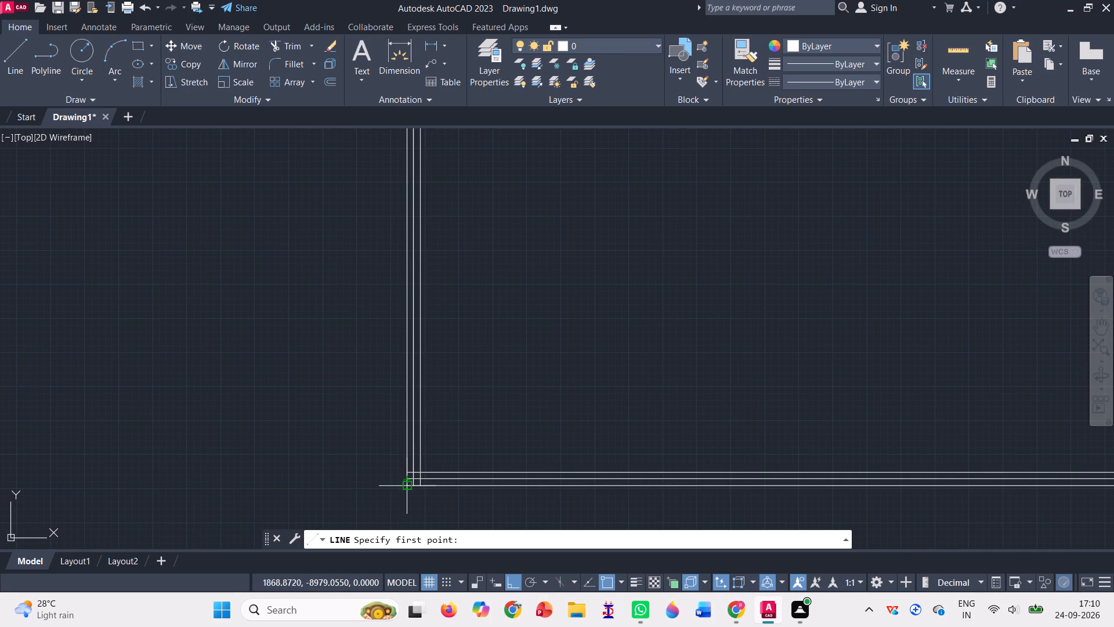
pyautogui.scroll(1, 408, 485)
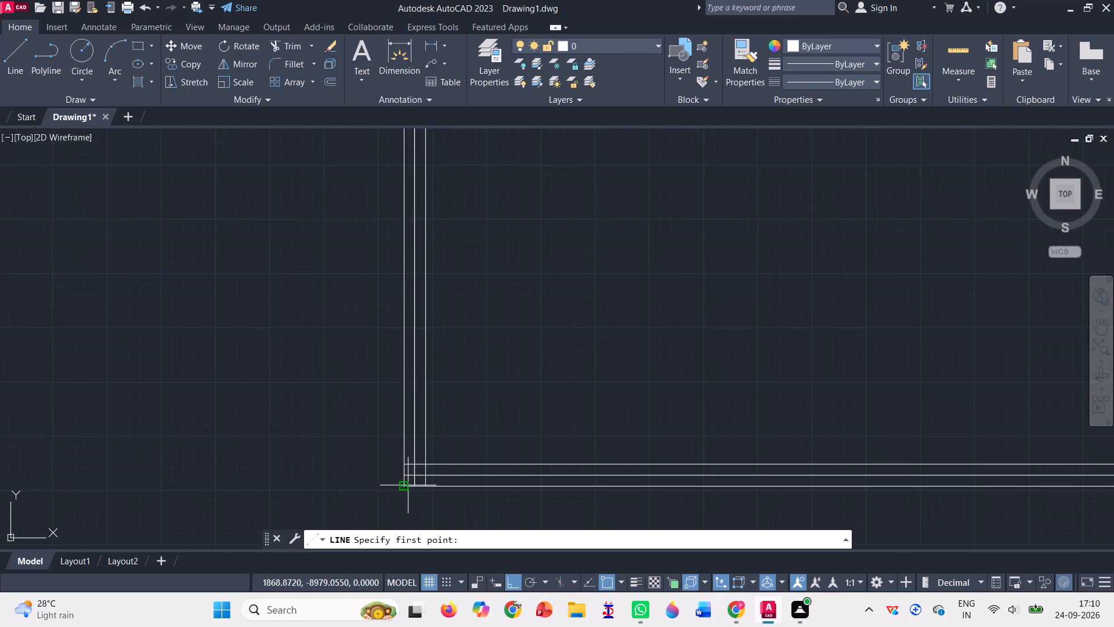
pyautogui.scroll(3, 408, 485)
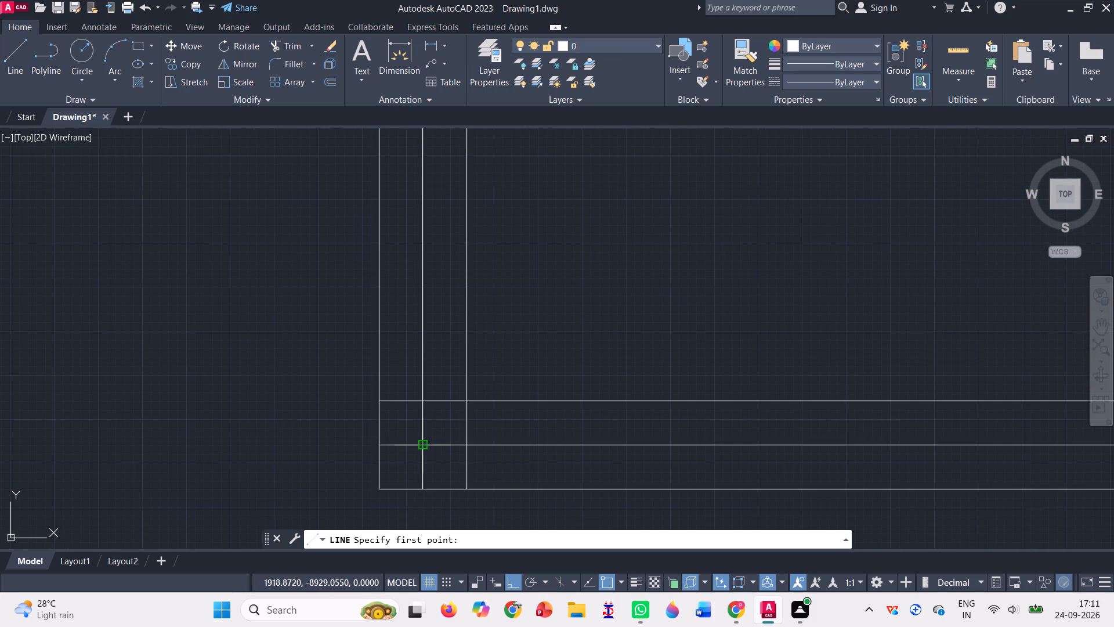
pyautogui.click(422, 442)
pyautogui.scroll(-6, 419, 438)
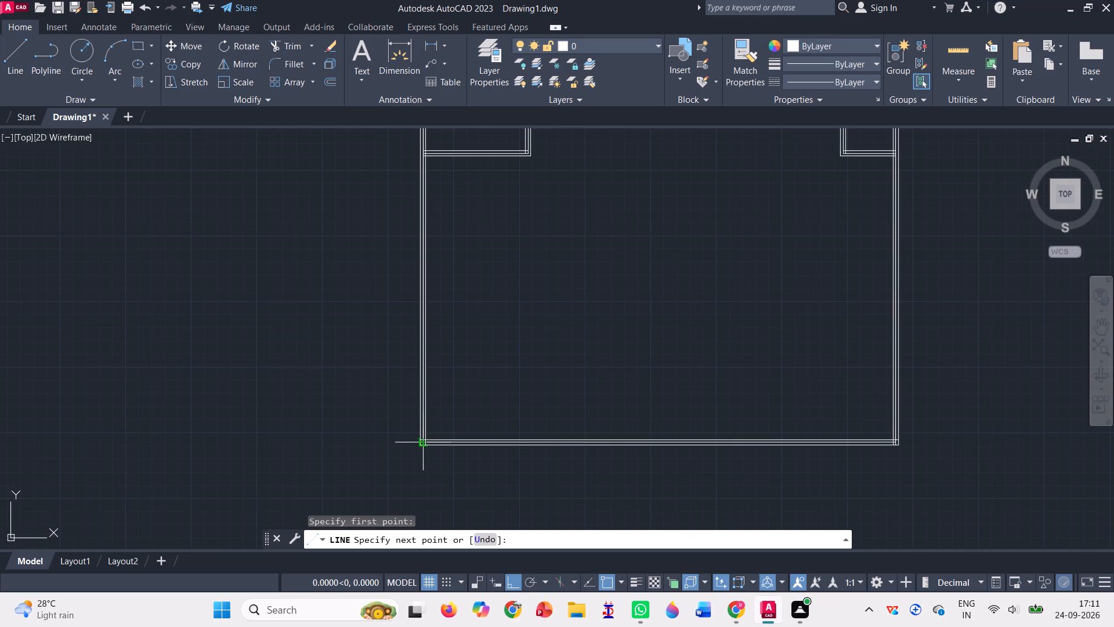
pyautogui.scroll(-3, 378, 229)
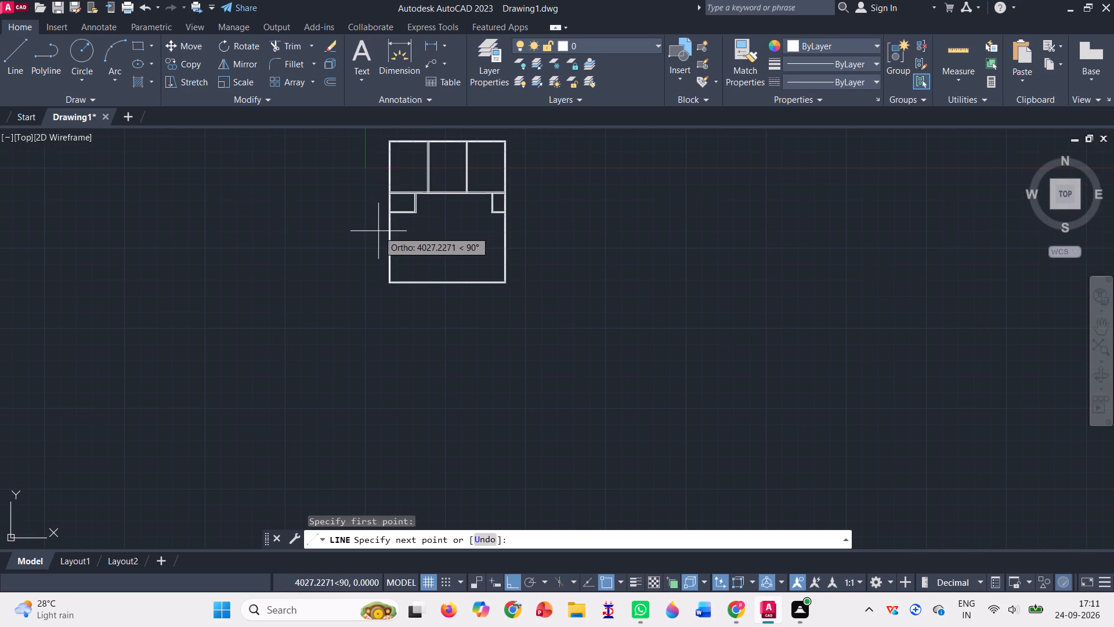
pyautogui.scroll(-2, 668, 346)
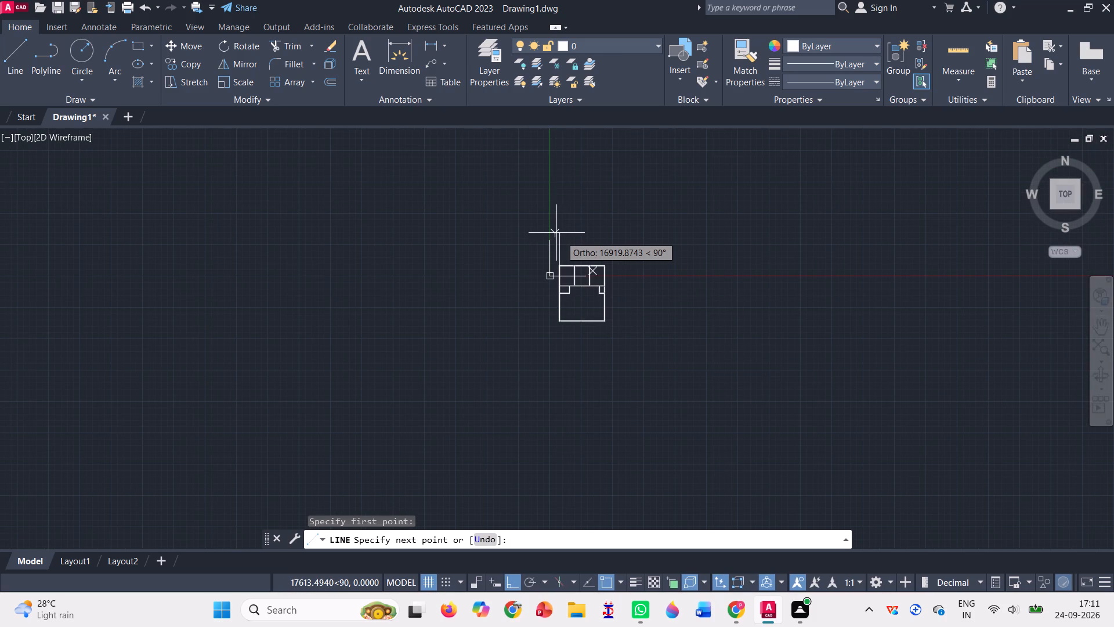
pyautogui.write('40000')
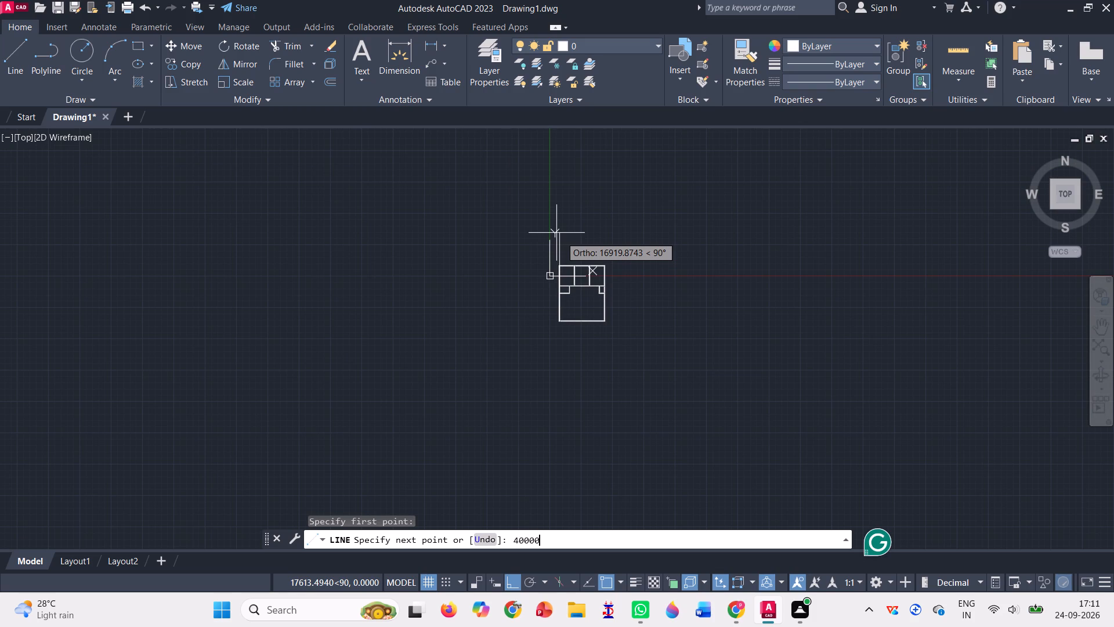
pyautogui.press('BackSpace')
pyautogui.press('Return')
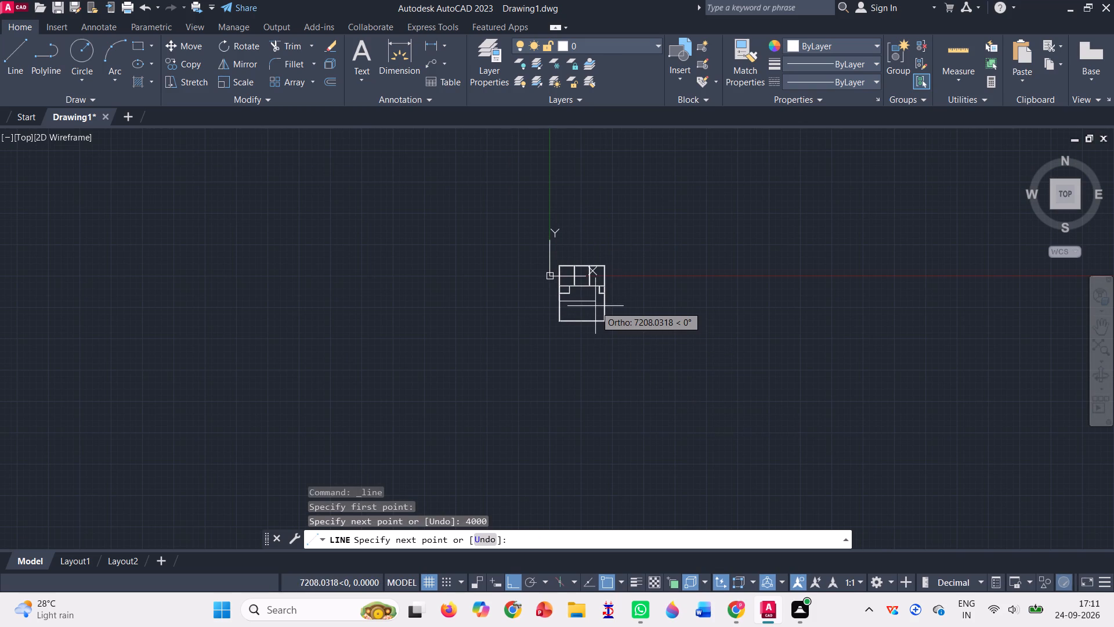
# Continue the line 3000 right and 4000 down to the bottom wall's middle line, outlining a 3000 by 4000 room.
pyautogui.scroll(4, 595, 306)
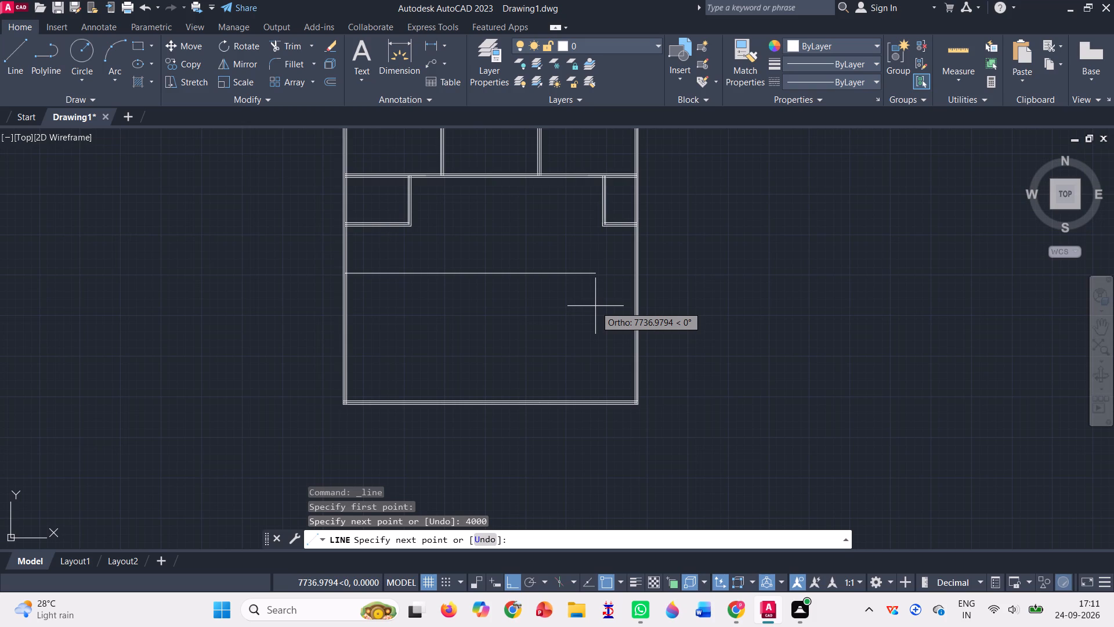
pyautogui.write('3000')
pyautogui.press('Return')
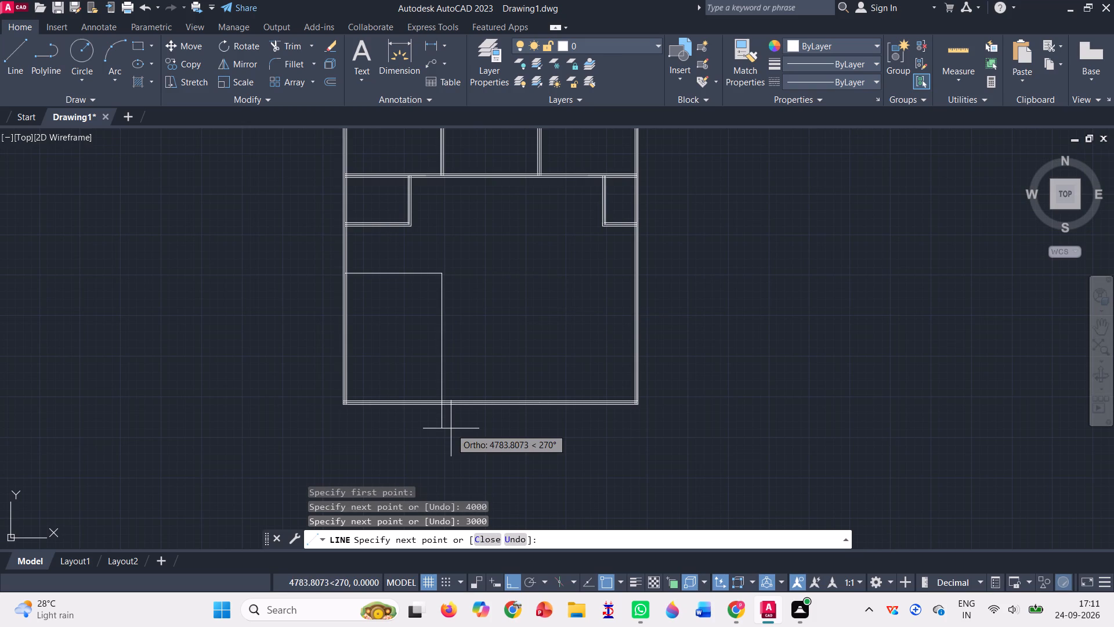
pyautogui.write('4000')
pyautogui.press('Return')
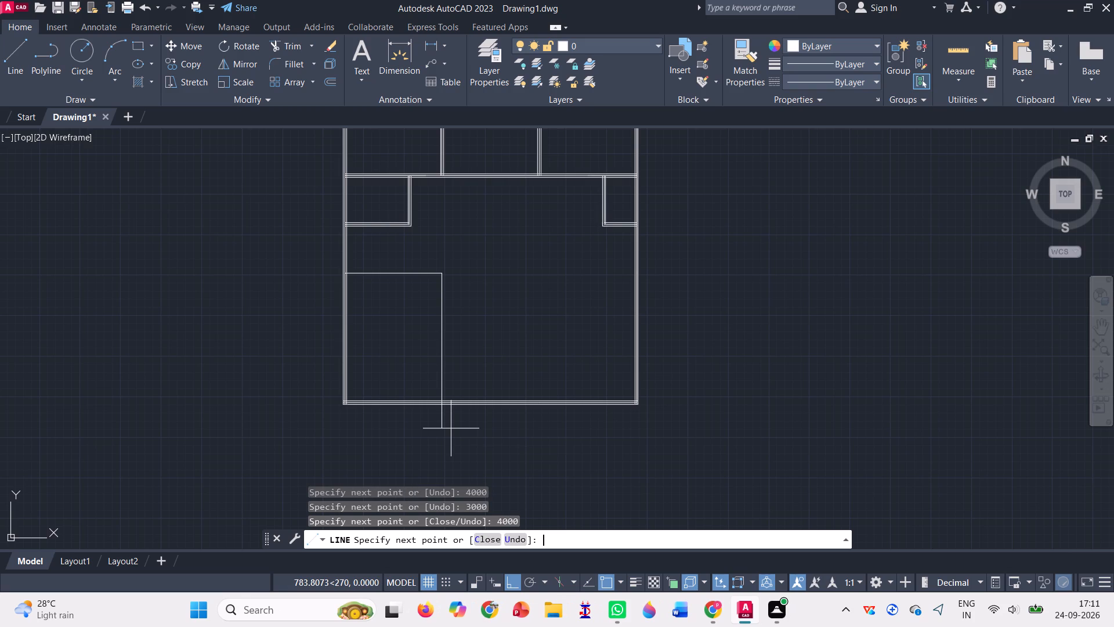
pyautogui.press('Escape')
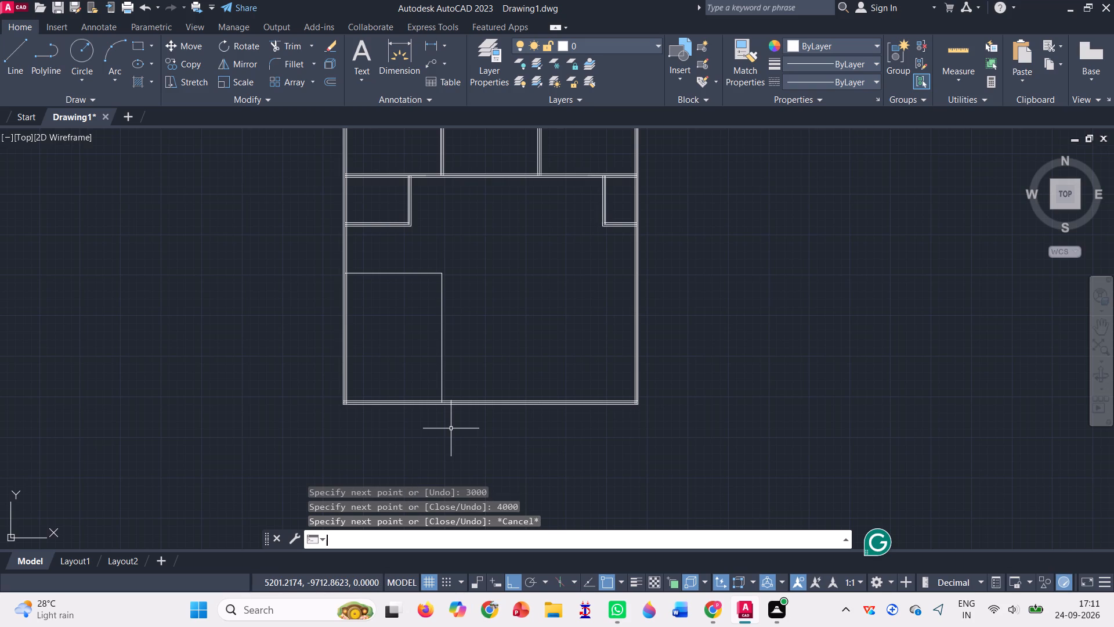
# Delete the three horizontal lines at the bottom of the 2000 by 1500 left room.
pyautogui.moveTo(392, 213); pyautogui.dragTo(401, 232)
pyautogui.click(387, 233)
pyautogui.moveTo(387, 233); pyautogui.dragTo(385, 214)
pyautogui.click(386, 221)
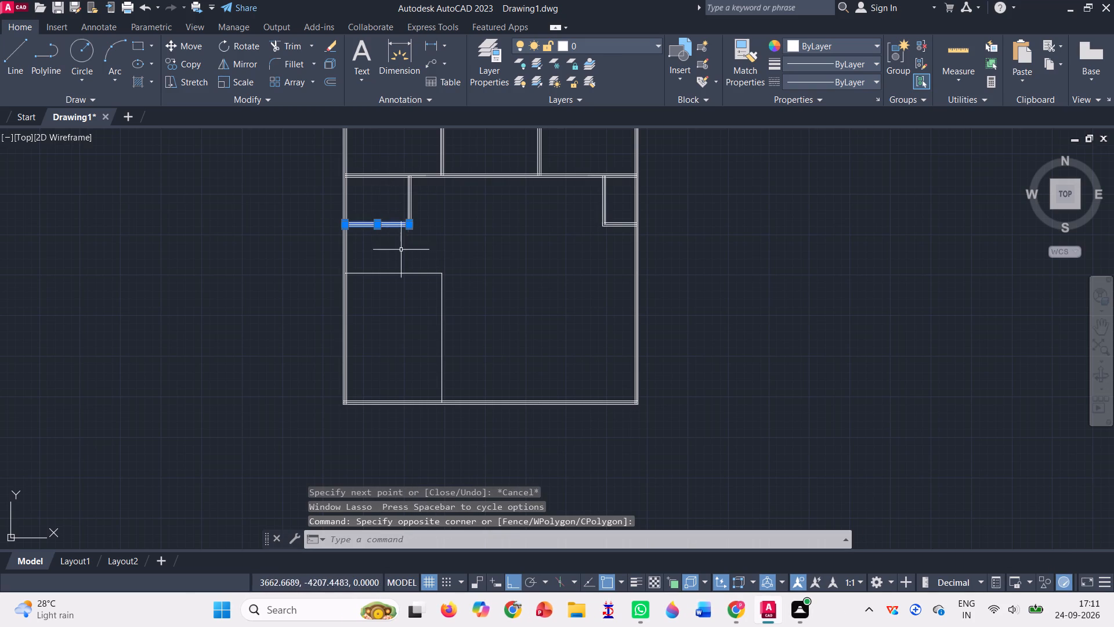
pyautogui.press('Delete')
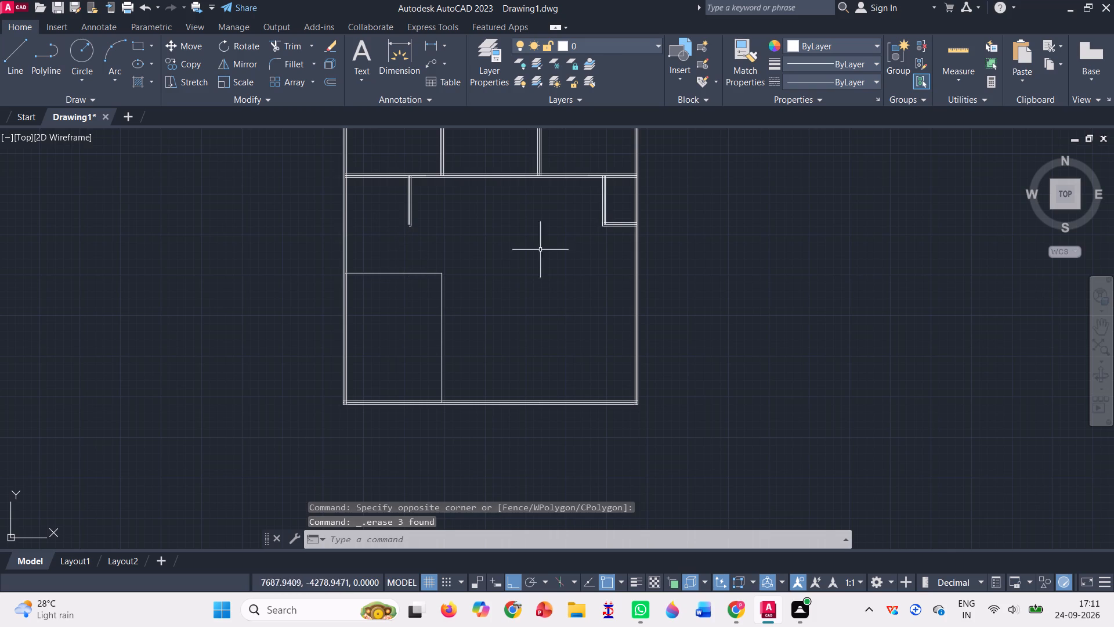
# Draw a 9000 horizontal line from the left wall's middle line along the 3000 by 4000 room's top edge to the right wall's middle line.
pyautogui.click(10, 51)
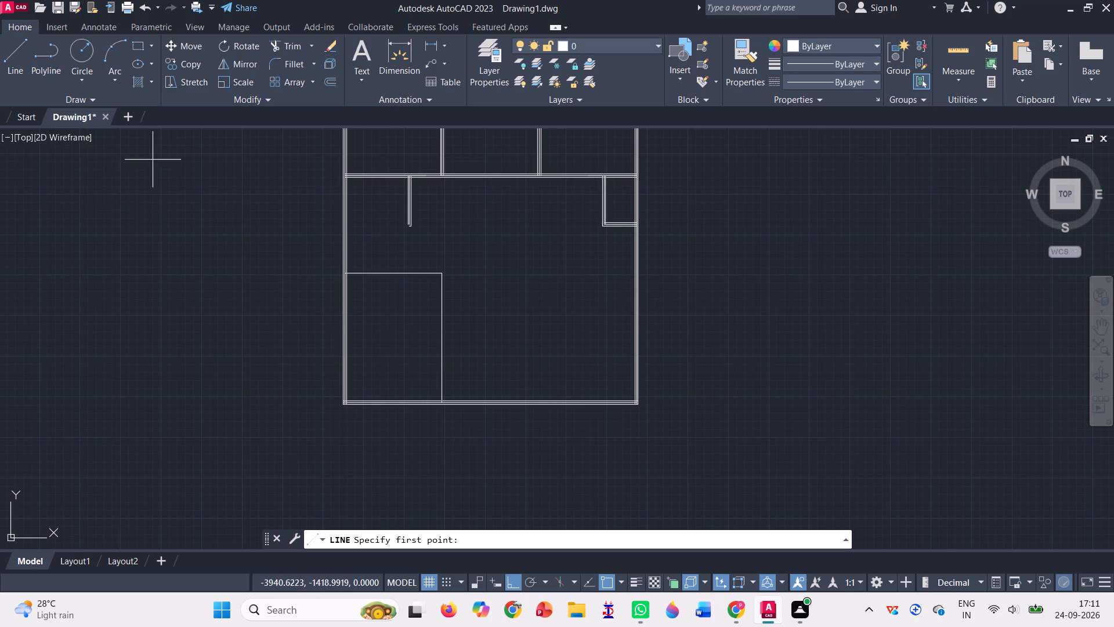
pyautogui.click(24, 70)
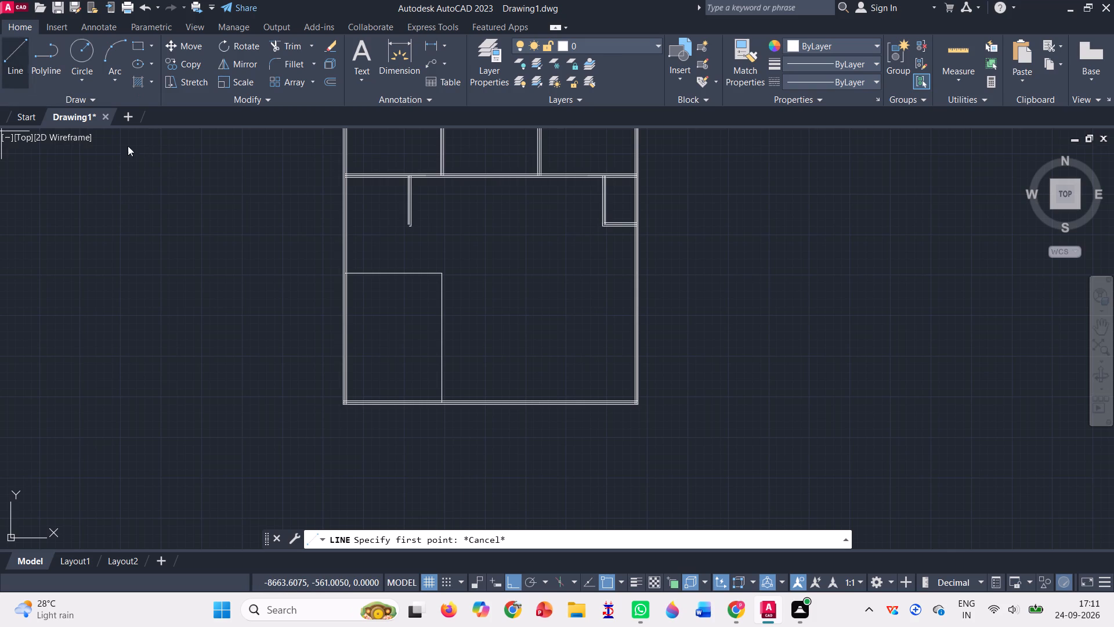
pyautogui.scroll(1, 359, 270)
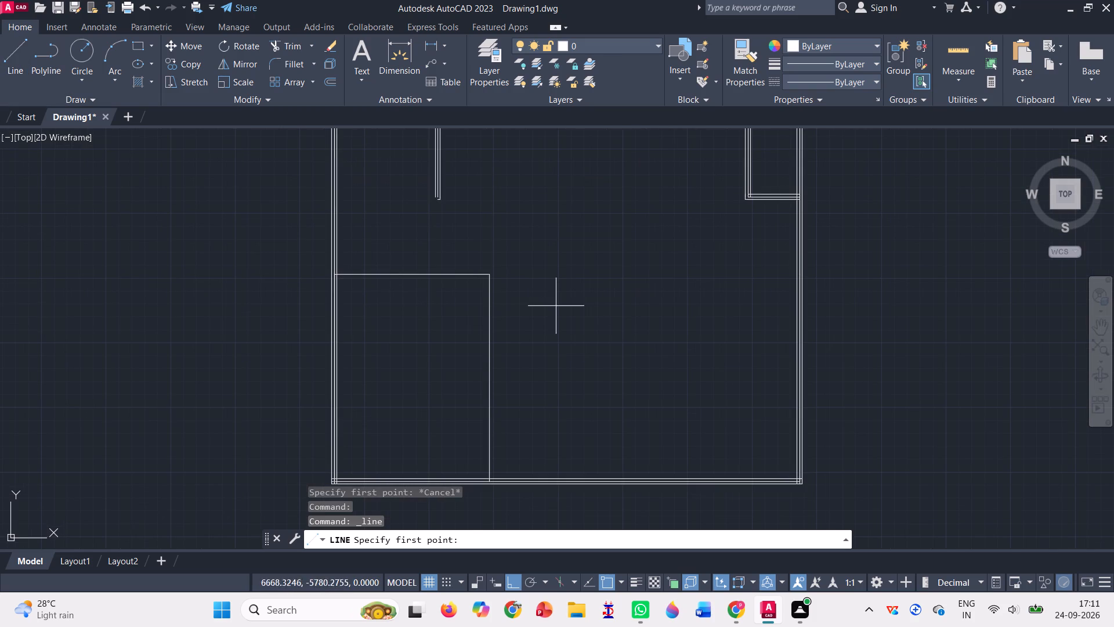
pyautogui.scroll(1, 639, 242)
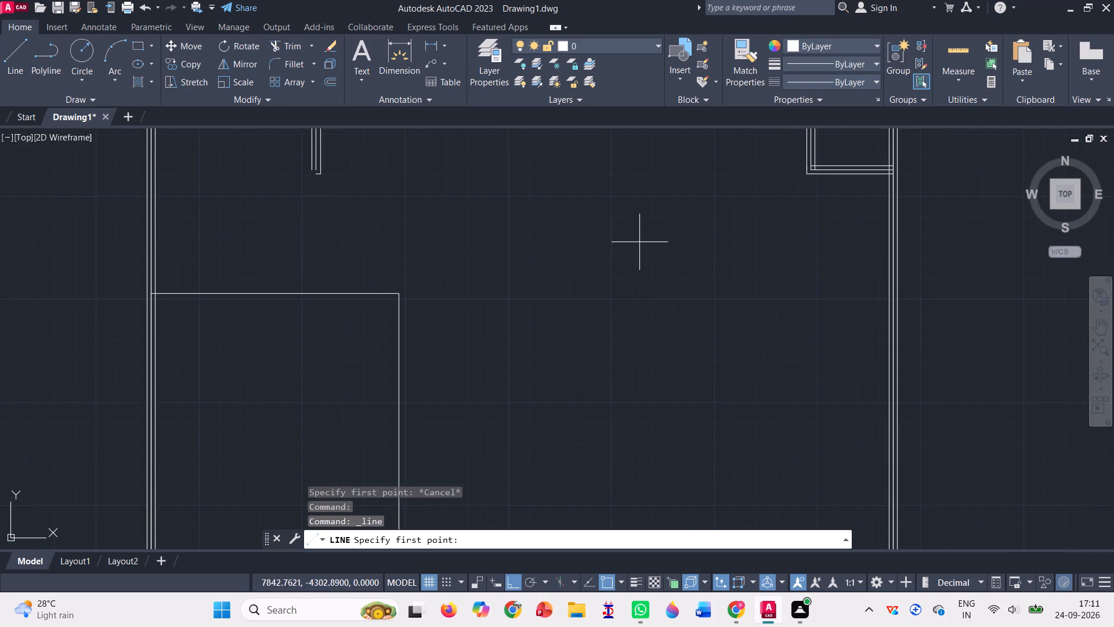
pyautogui.click(147, 298)
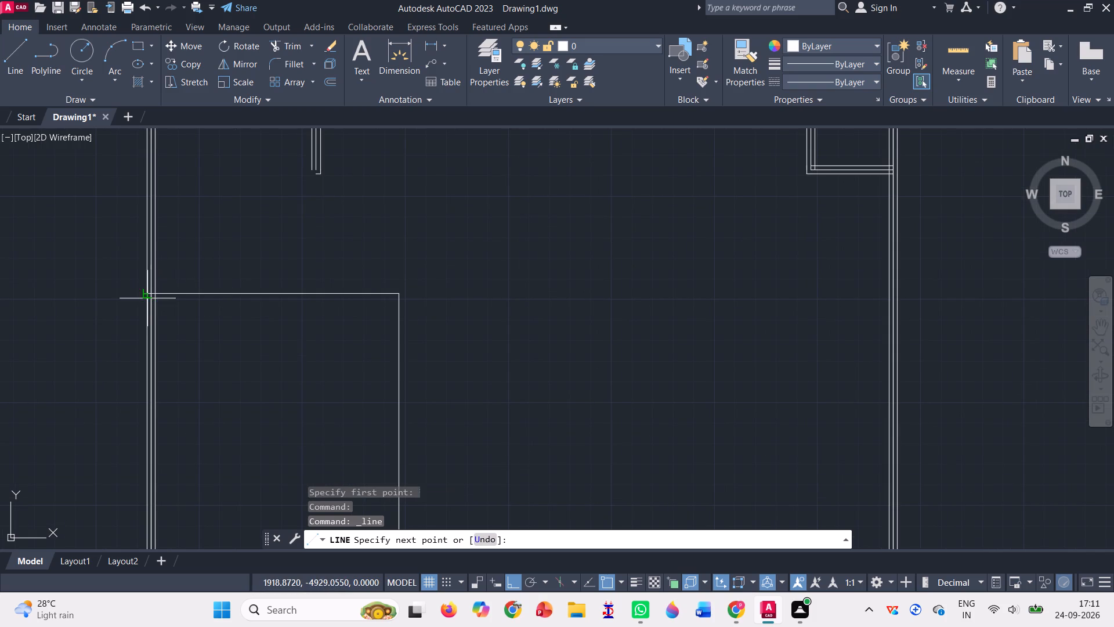
pyautogui.click(891, 292)
pyautogui.press('Escape')
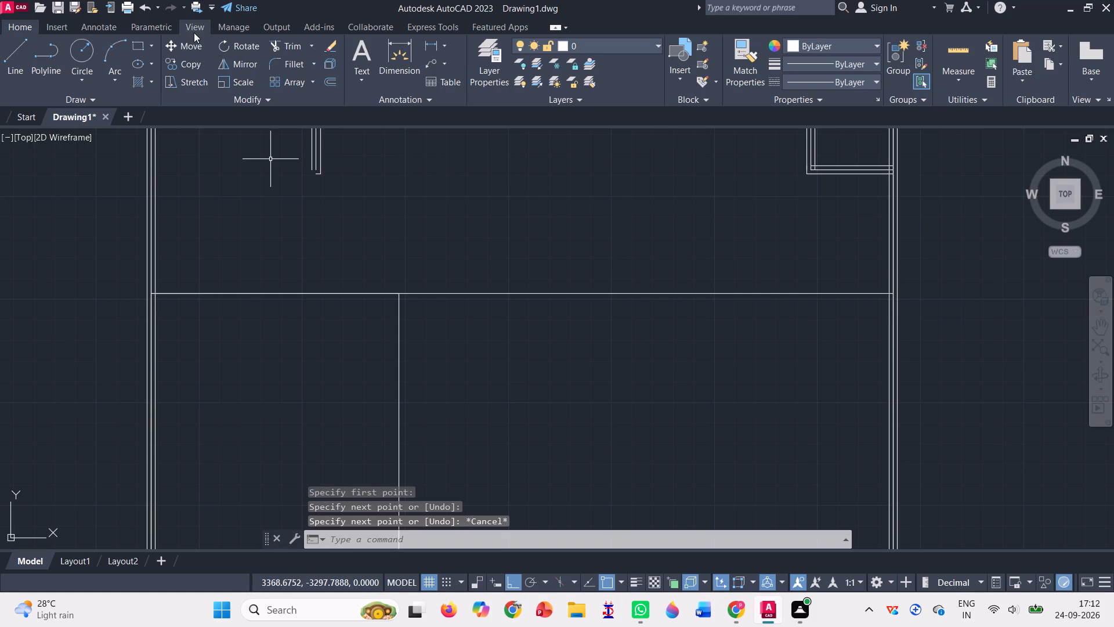
# Copy the new full-width horizontal line 50 up and 50 down to form a triple-line wall.
pyautogui.doubleClick(185, 61)
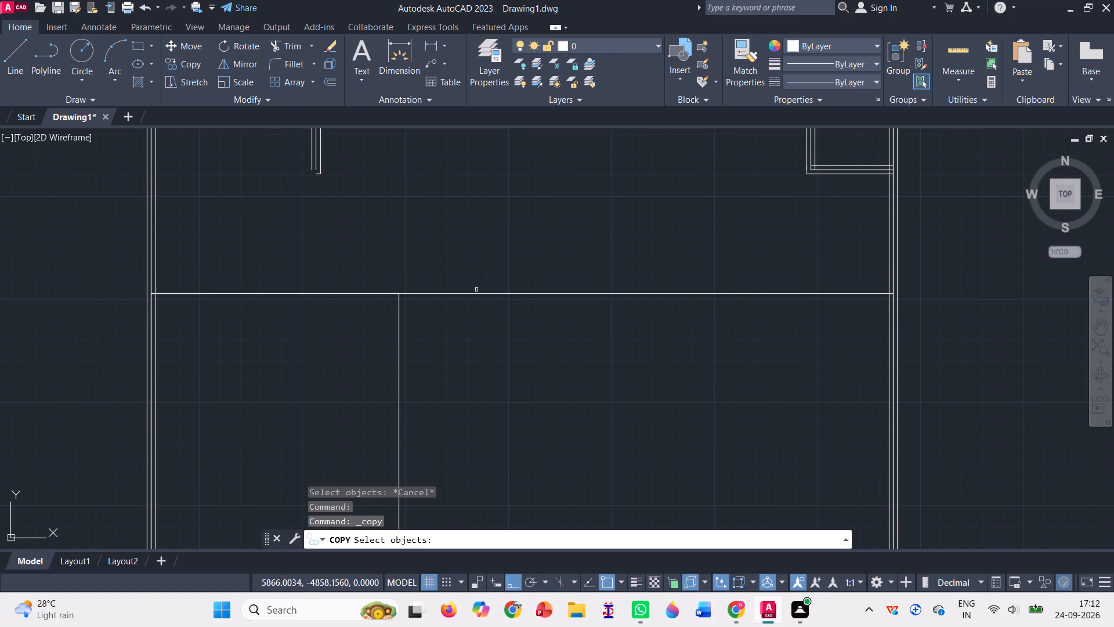
pyautogui.click(489, 293)
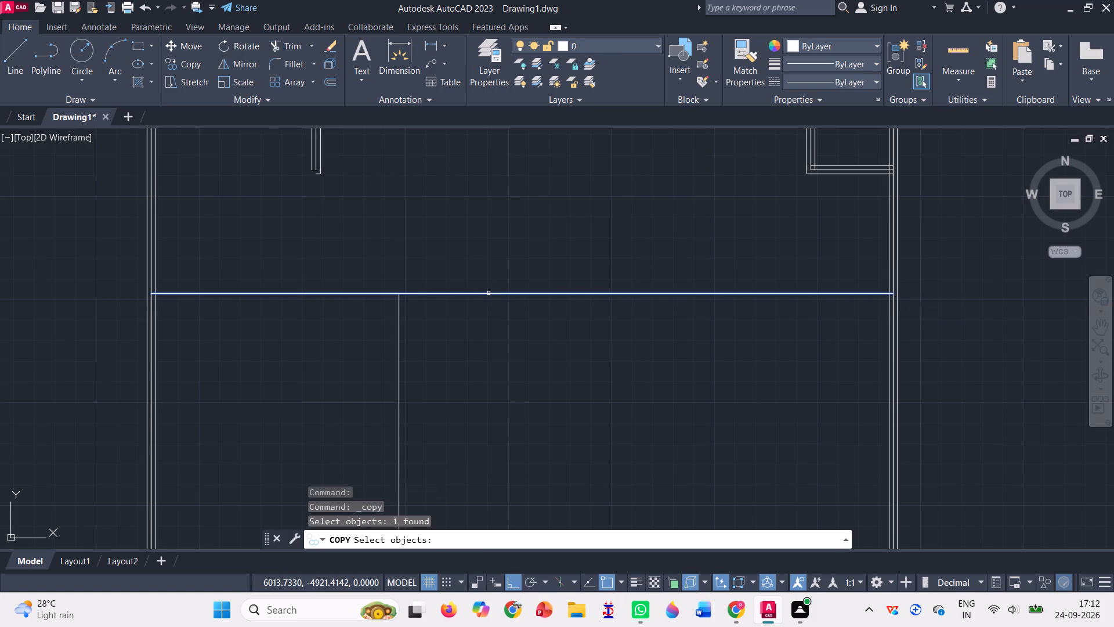
pyautogui.press('Return')
pyautogui.click(489, 293)
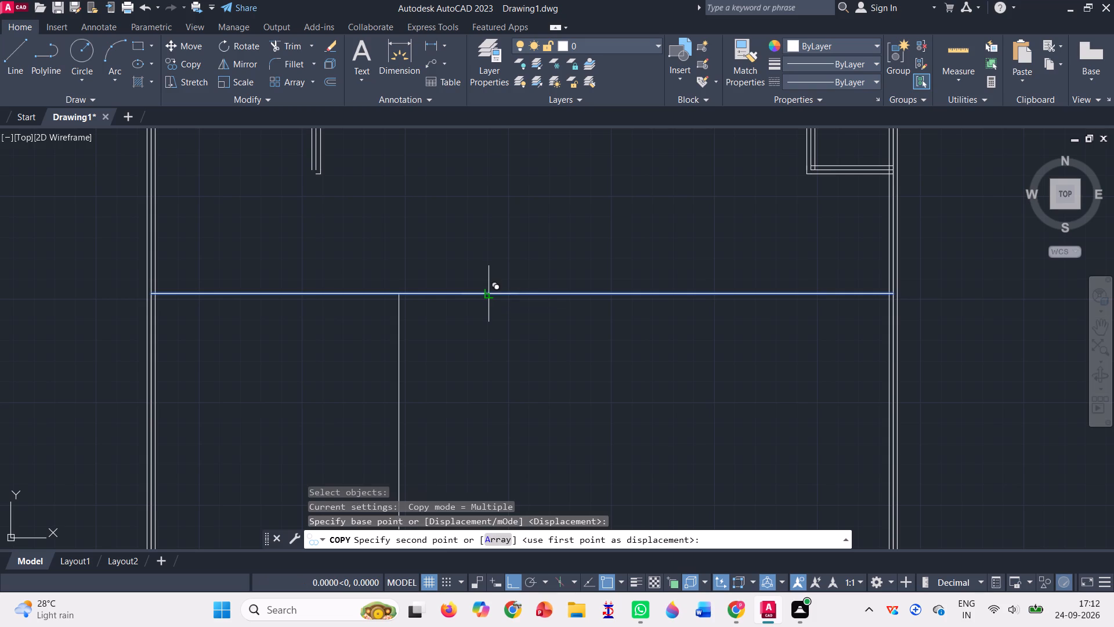
pyautogui.write('50')
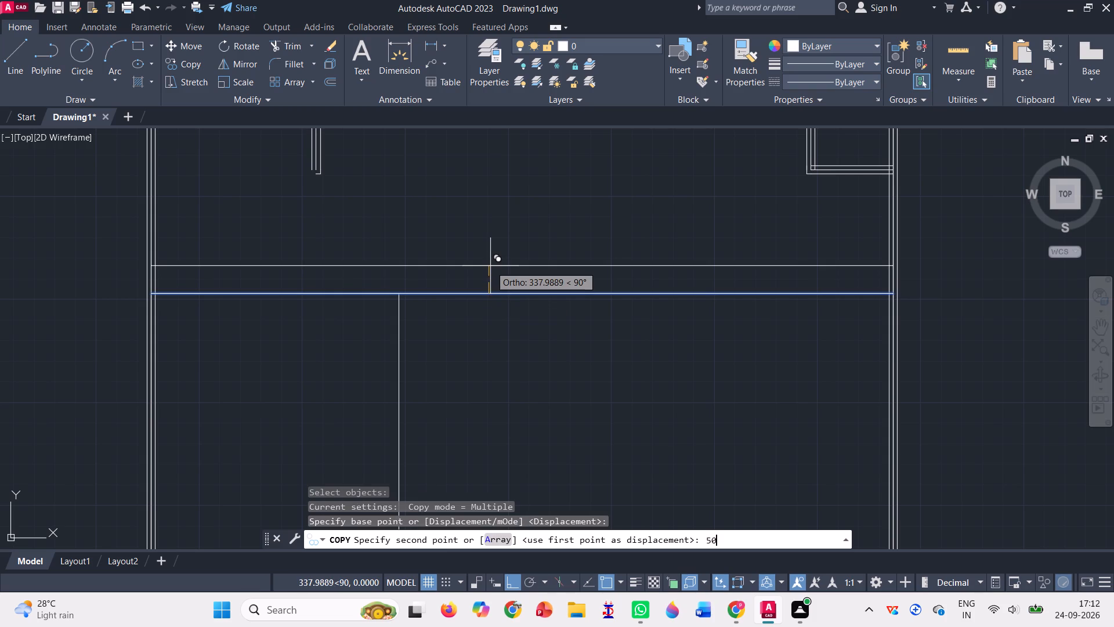
pyautogui.press('Return')
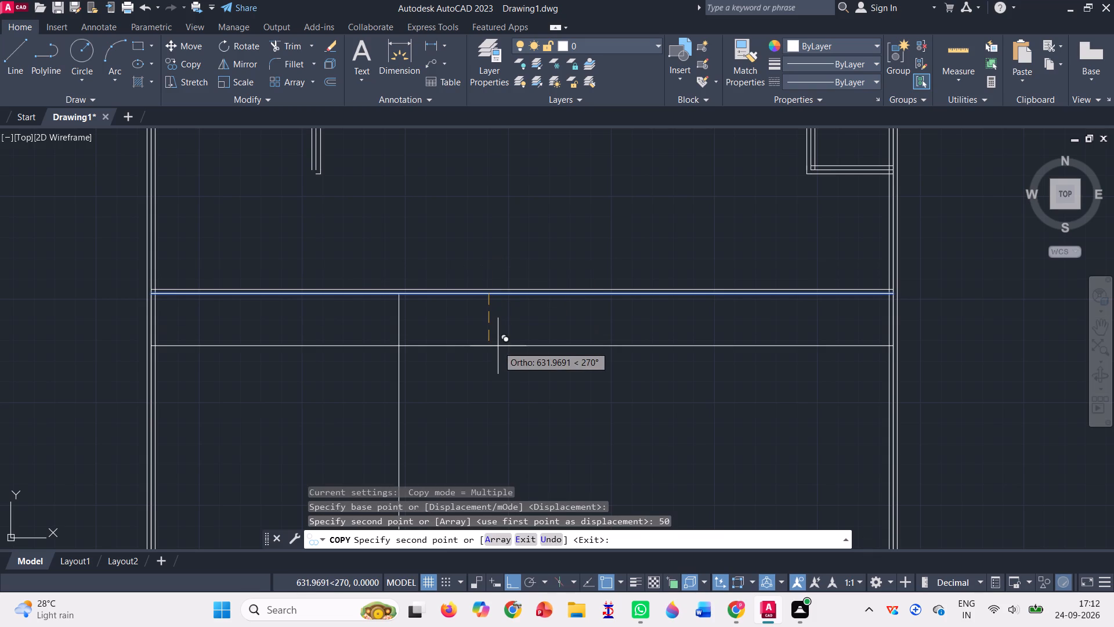
pyautogui.write('50')
pyautogui.press('Return')
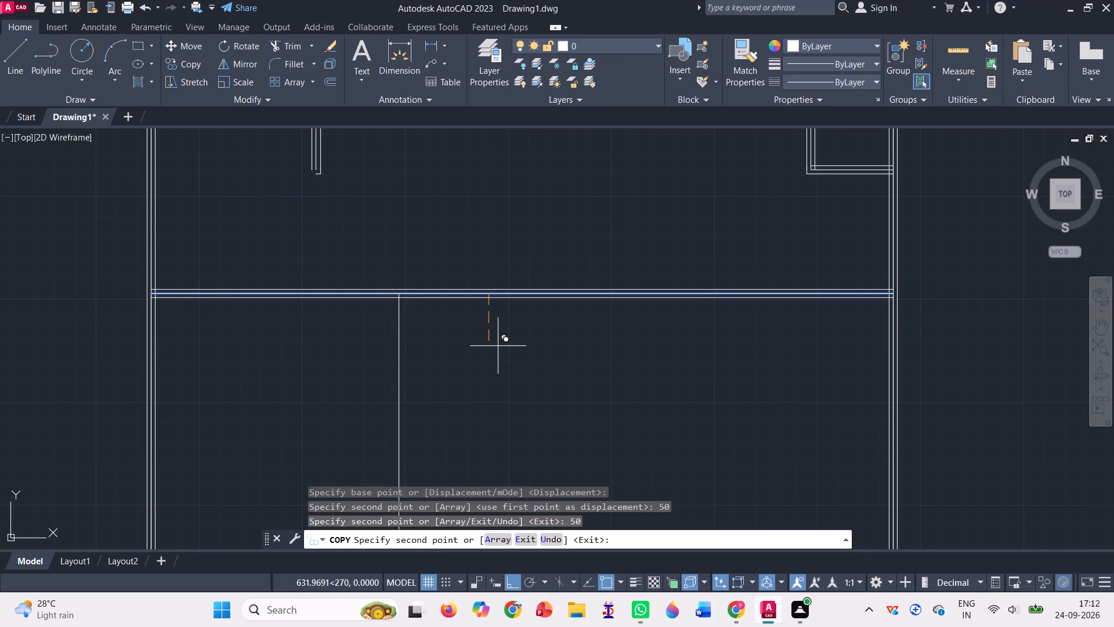
pyautogui.press('Escape')
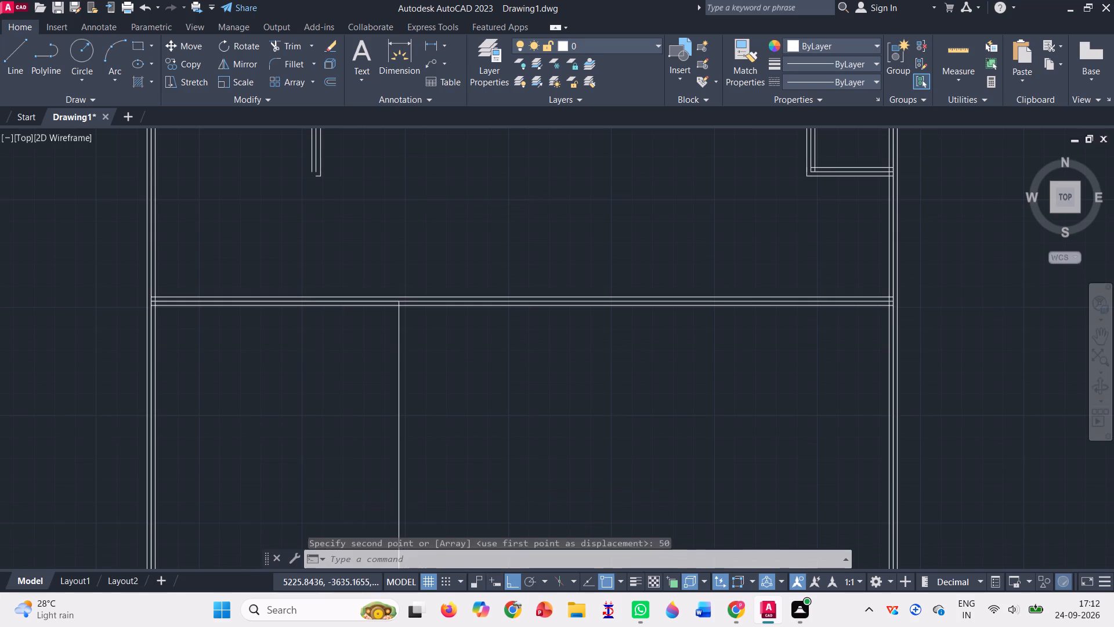
# Delete the short leftover horizontal line at the lower end of the left side room's wall.
pyautogui.scroll(1, 304, 171)
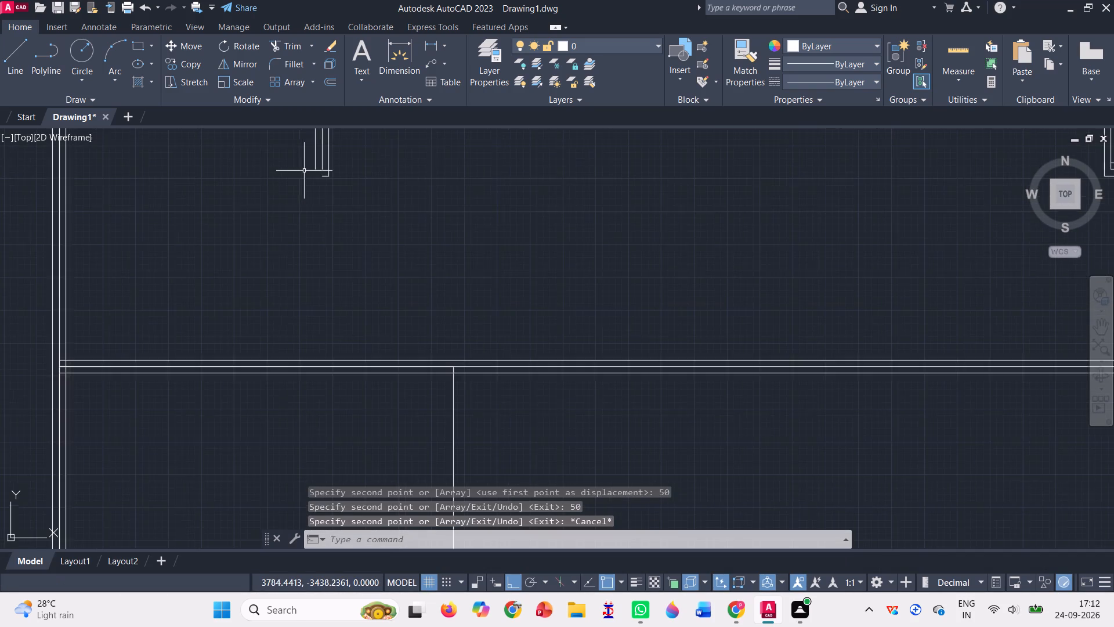
pyautogui.scroll(1, 304, 171)
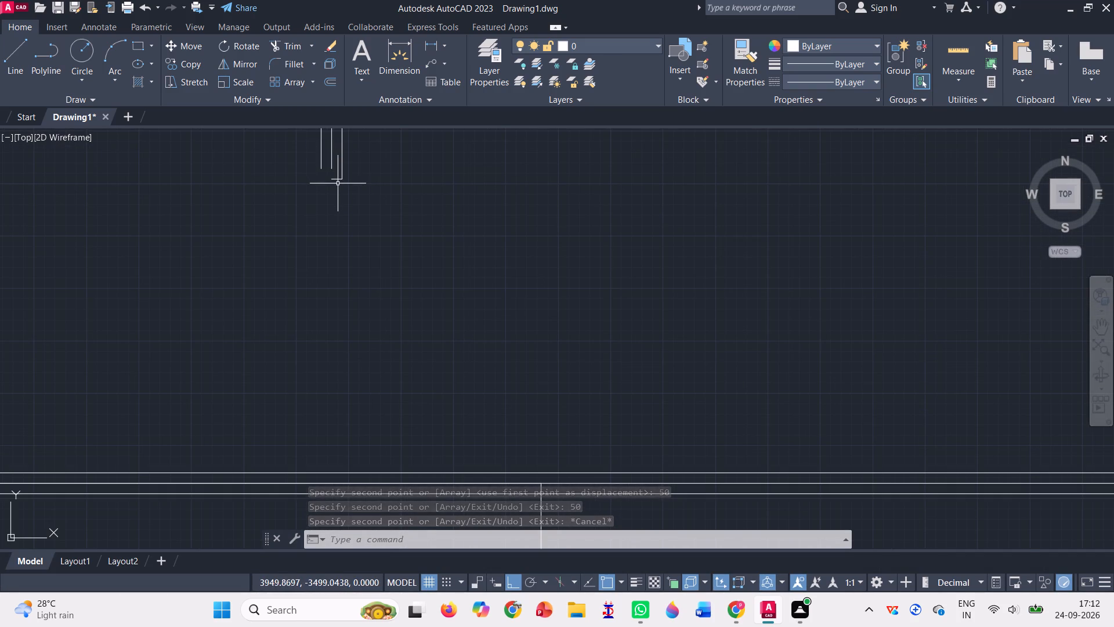
pyautogui.click(337, 179)
pyautogui.press('Delete')
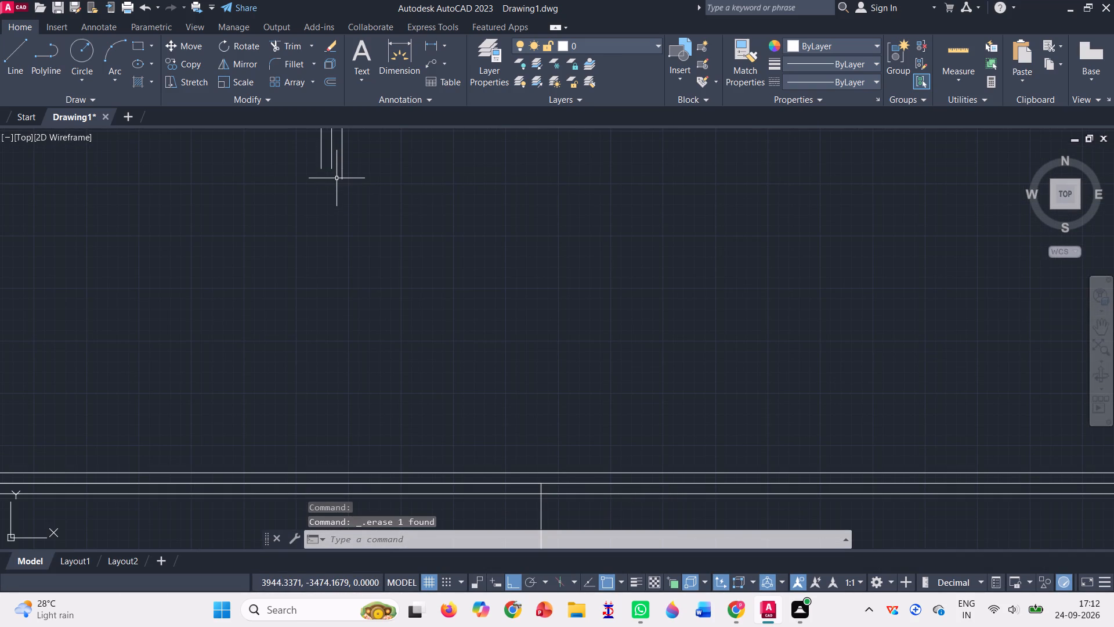
# Delete the right side room's three horizontal bottom lines and the short leftover line at its outer bottom-left corner.
pyautogui.scroll(-2, 321, 219)
pyautogui.scroll(-2, 363, 253)
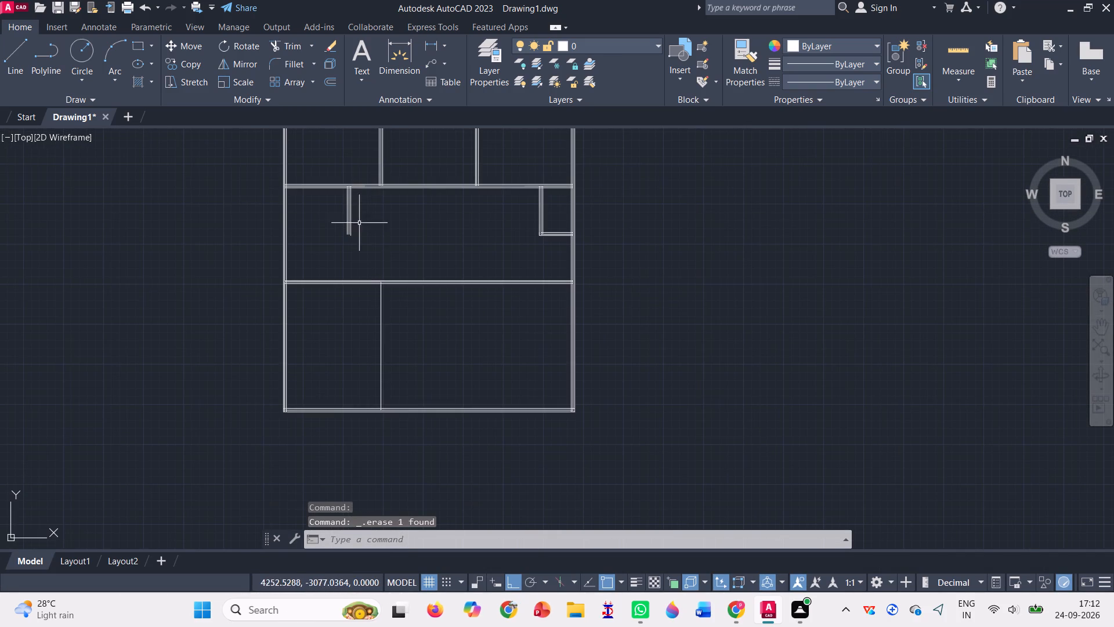
pyautogui.scroll(1, 341, 168)
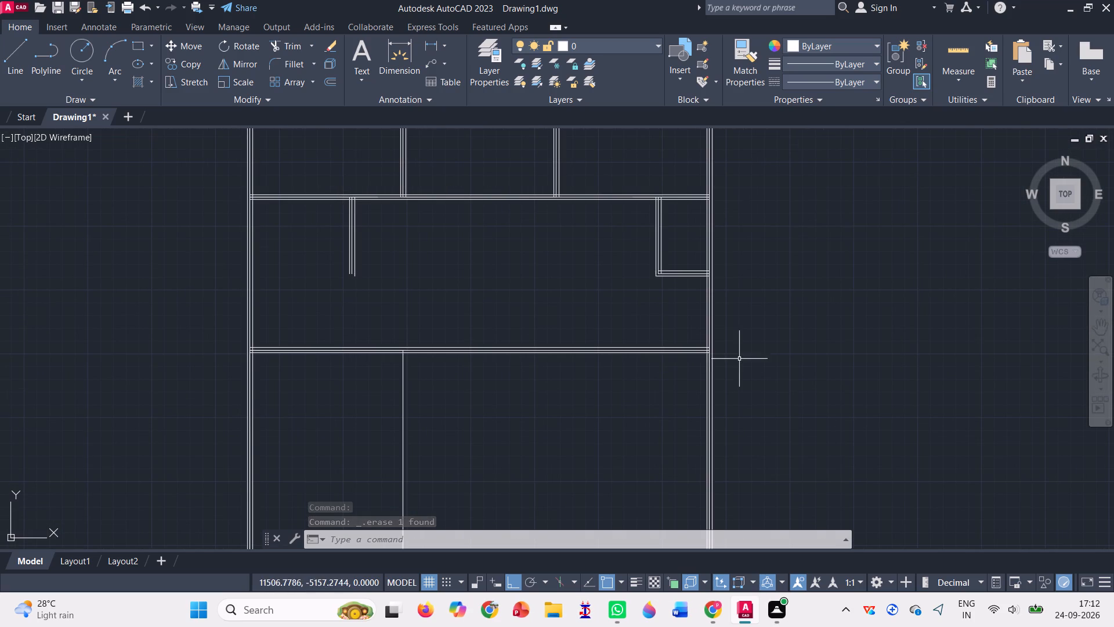
pyautogui.doubleClick(690, 252)
pyautogui.moveTo(690, 252); pyautogui.dragTo(679, 294)
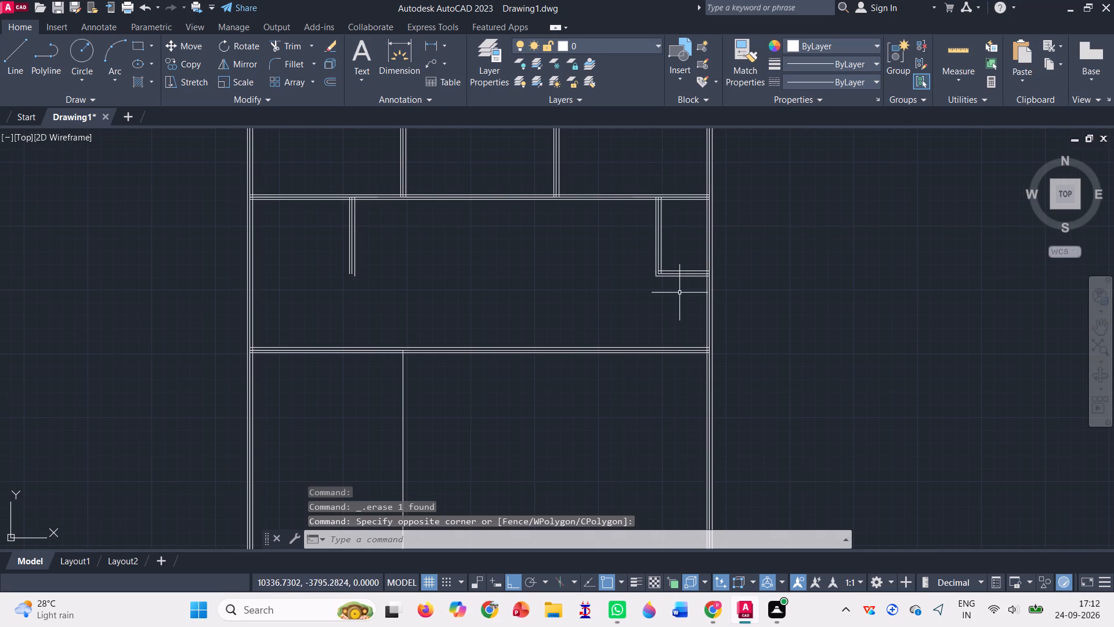
pyautogui.doubleClick(685, 268)
pyautogui.moveTo(685, 268); pyautogui.dragTo(685, 281)
pyautogui.click(684, 272)
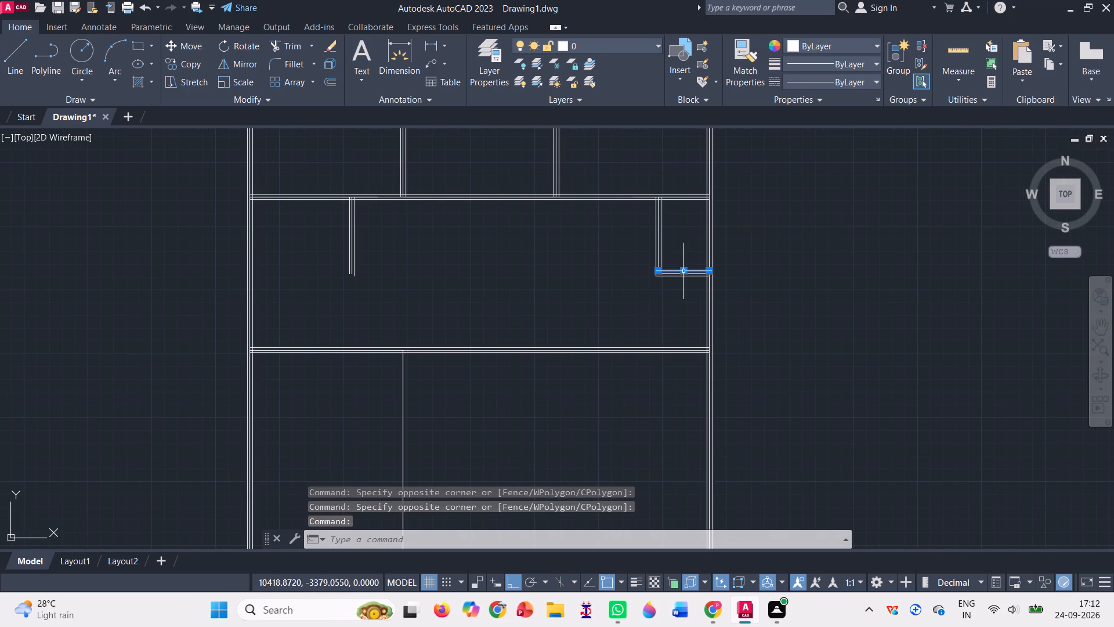
pyautogui.scroll(5, 682, 274)
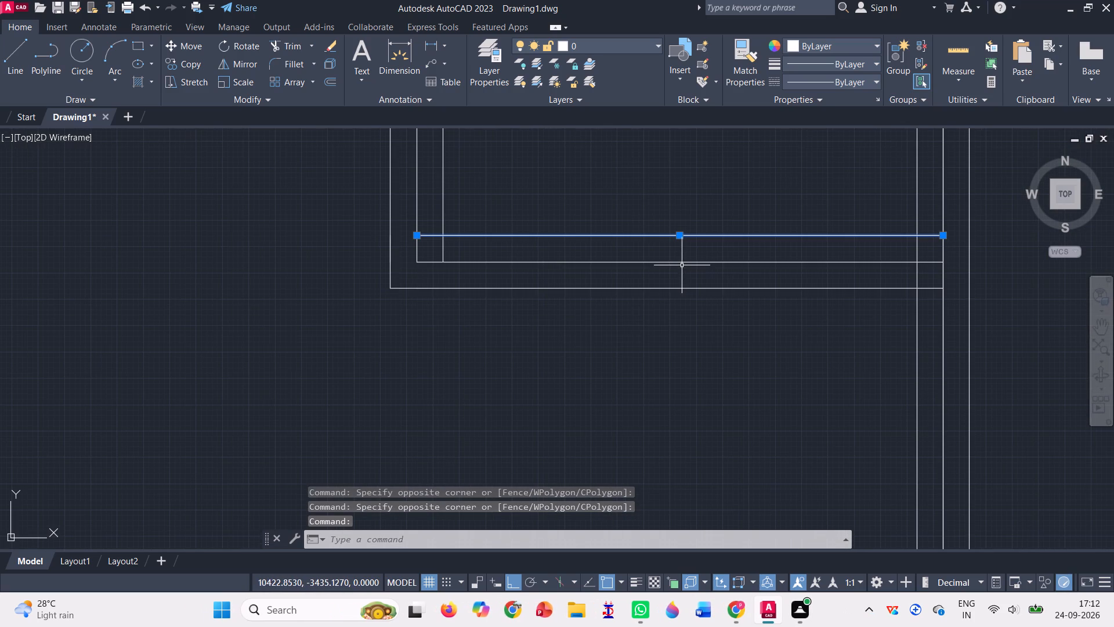
pyautogui.click(682, 261)
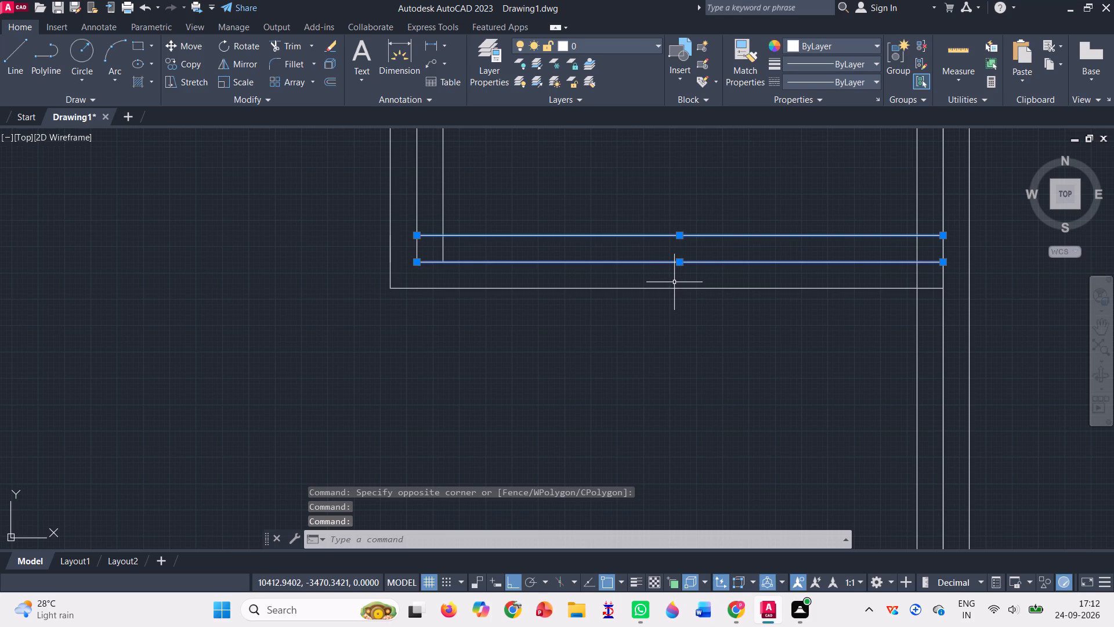
pyautogui.click(674, 287)
pyautogui.press('Delete')
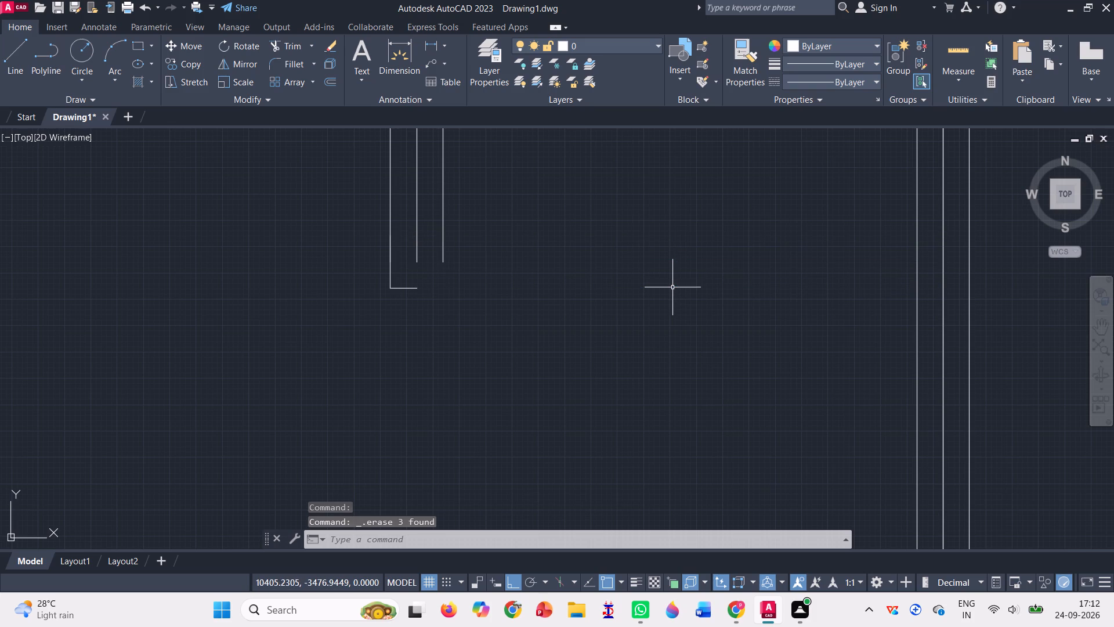
pyautogui.click(410, 287)
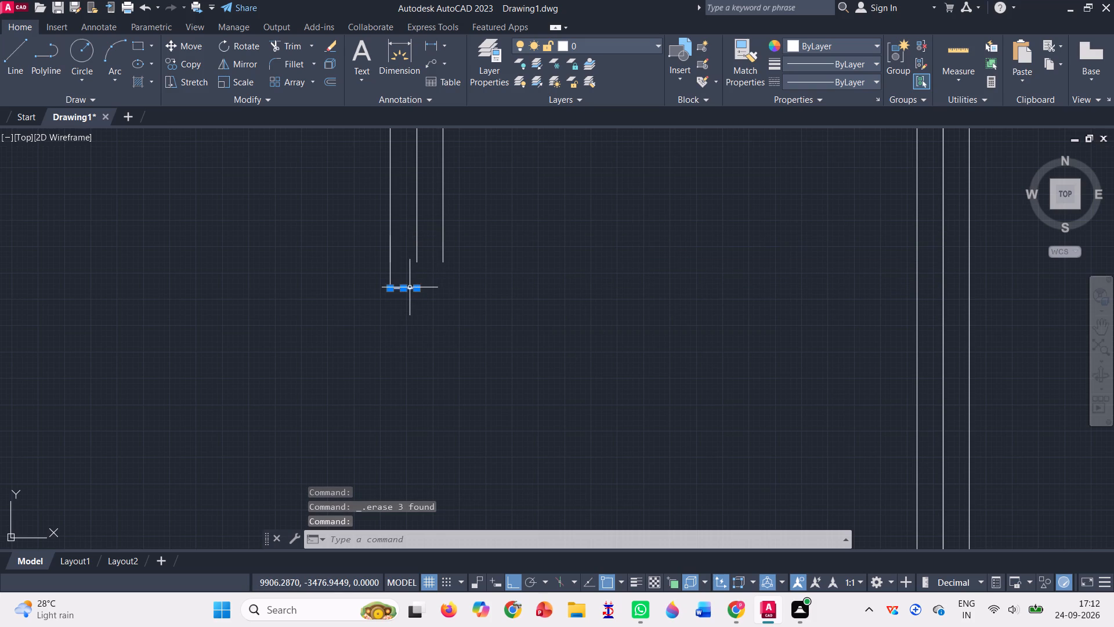
pyautogui.press('Delete')
# Copy the bottom-left 3000 by 4000 room's vertical line 50 to the right and 50 to the left.
pyautogui.scroll(-2, 409, 284)
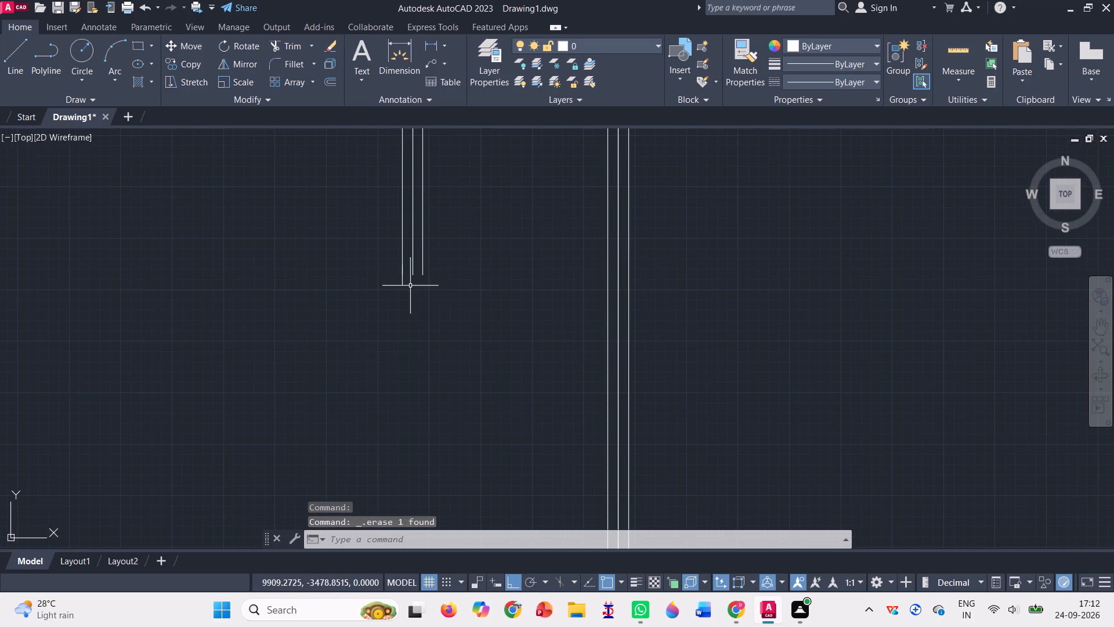
pyautogui.scroll(-2, 746, 298)
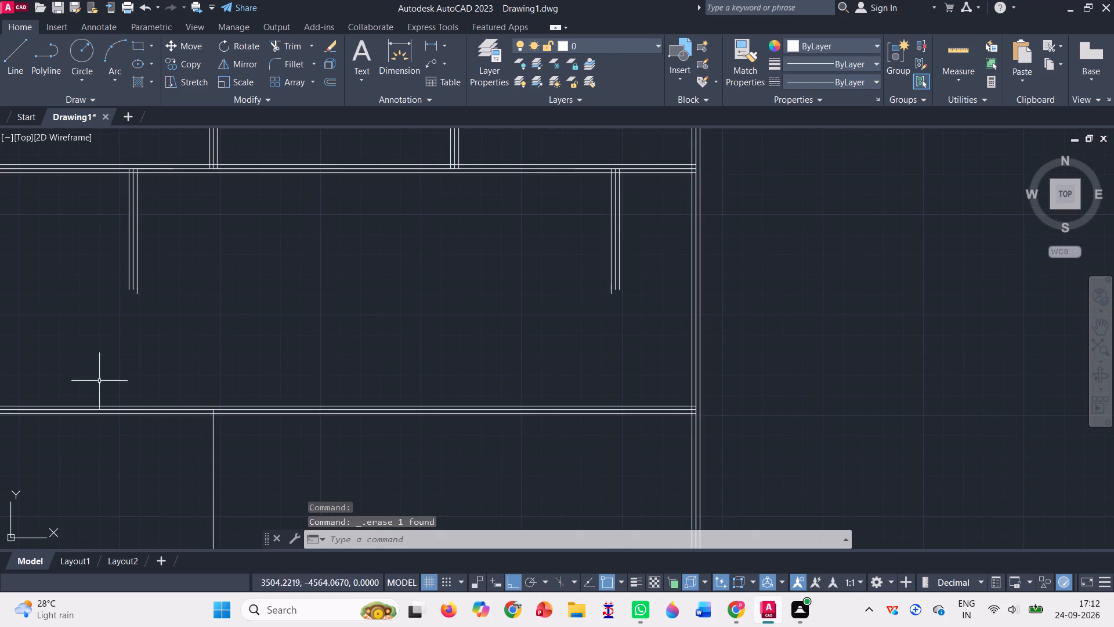
pyautogui.scroll(-1, 194, 332)
pyautogui.click(180, 62)
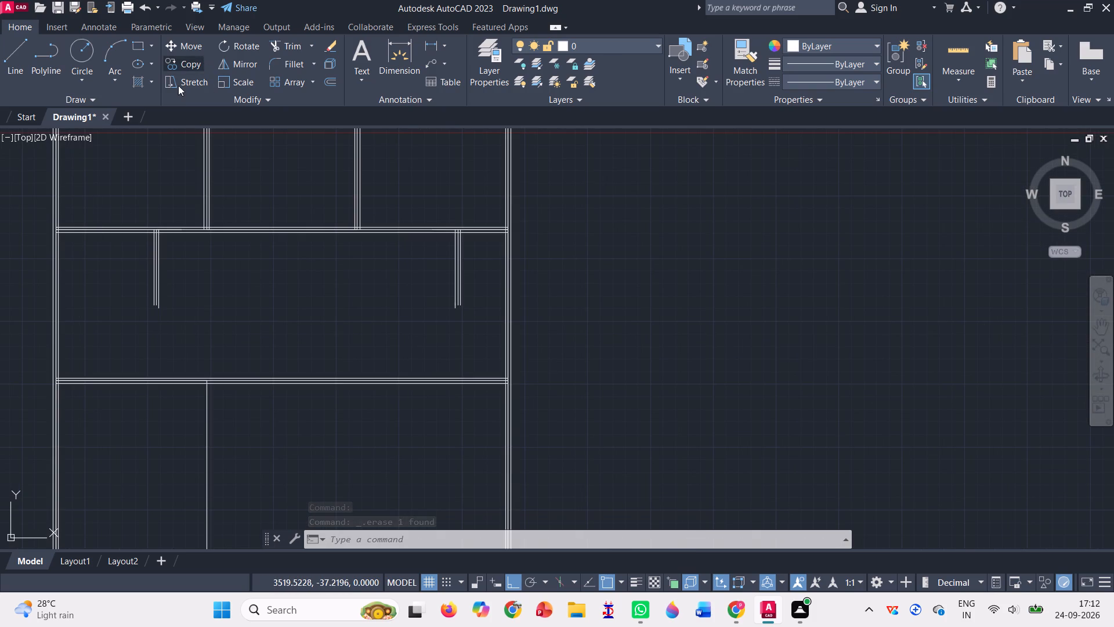
pyautogui.scroll(-1, 584, 321)
pyautogui.scroll(2, 359, 424)
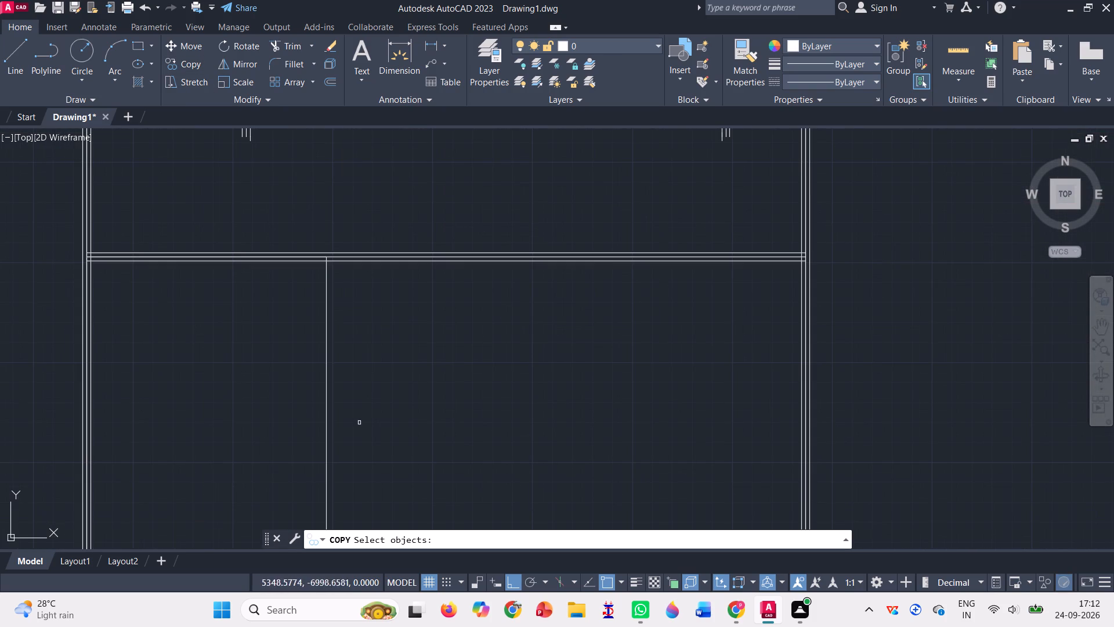
pyautogui.click(328, 397)
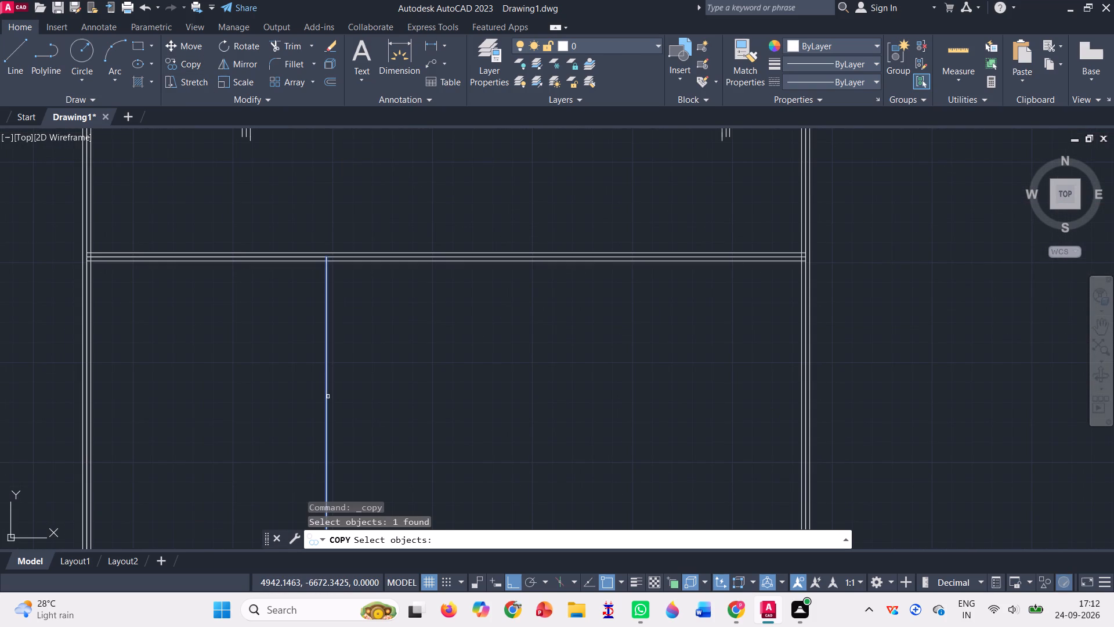
pyautogui.press('Return')
pyautogui.click(328, 397)
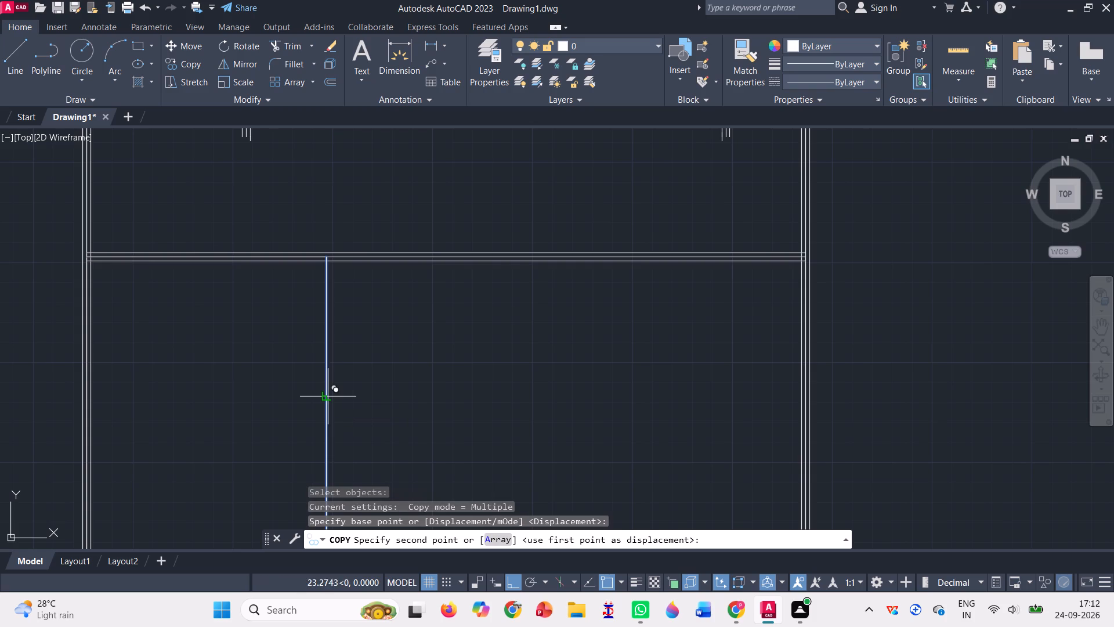
pyautogui.write('50')
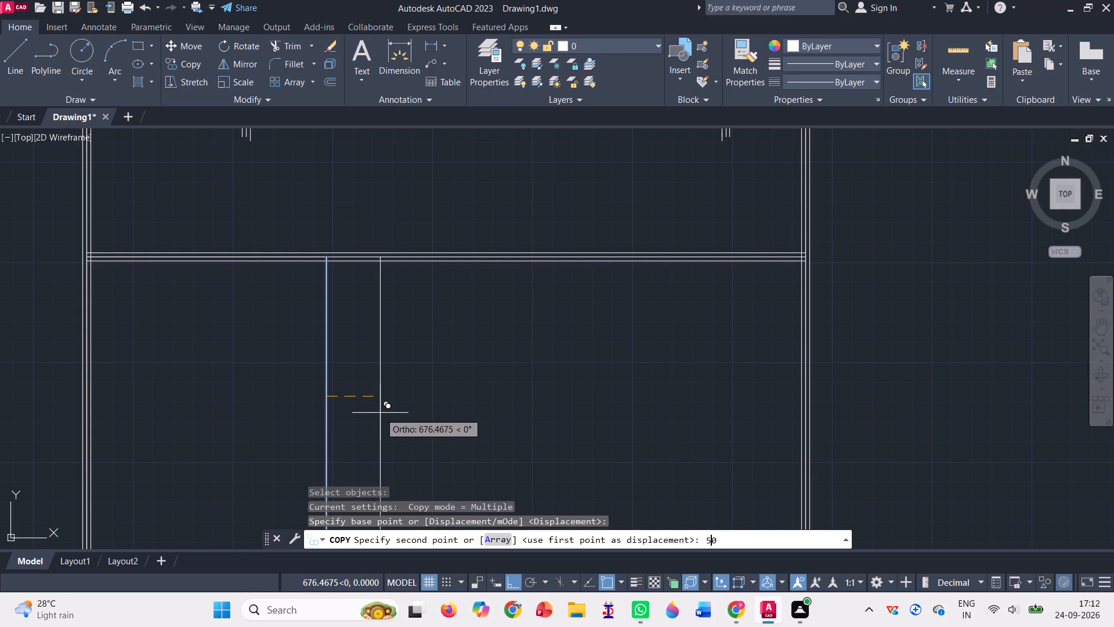
pyautogui.press('Return')
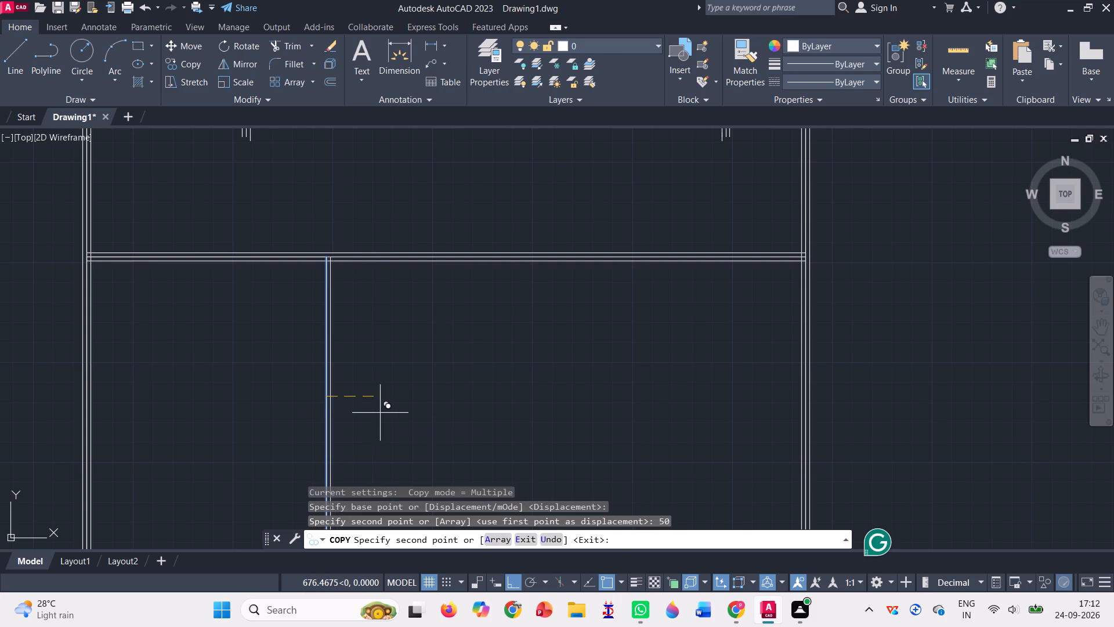
pyautogui.write('50')
pyautogui.press('Return')
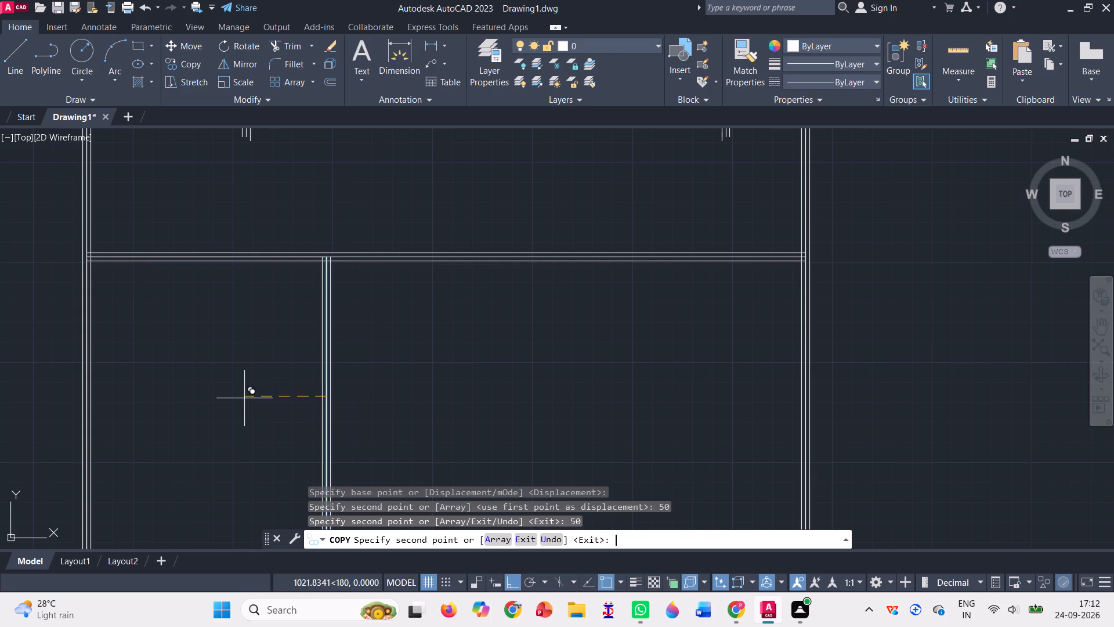
pyautogui.scroll(-2, 410, 271)
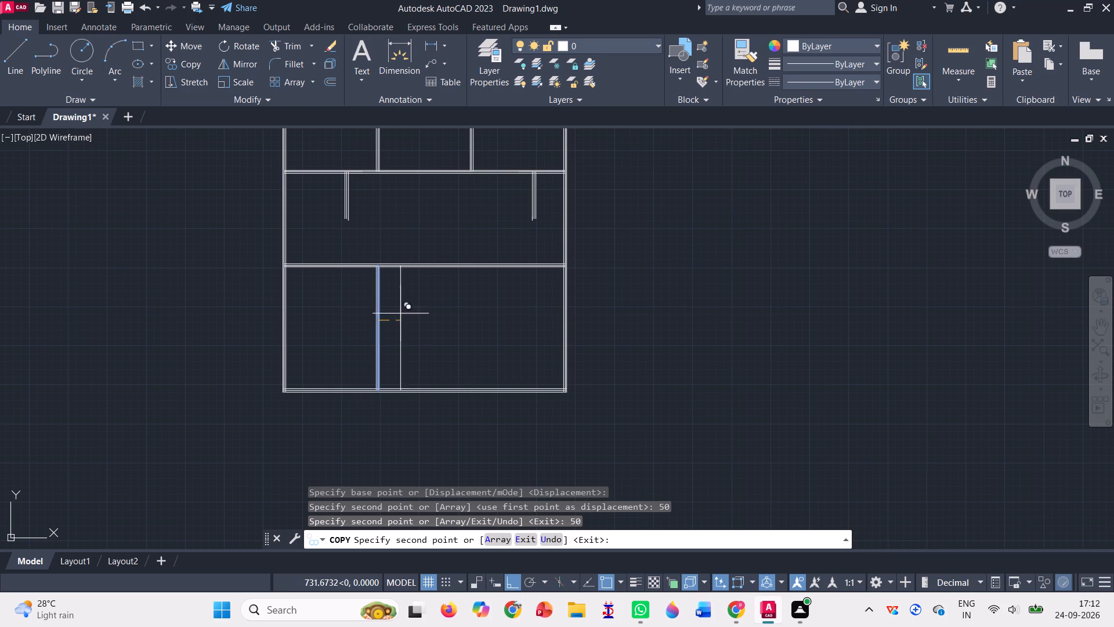
pyautogui.press('Escape')
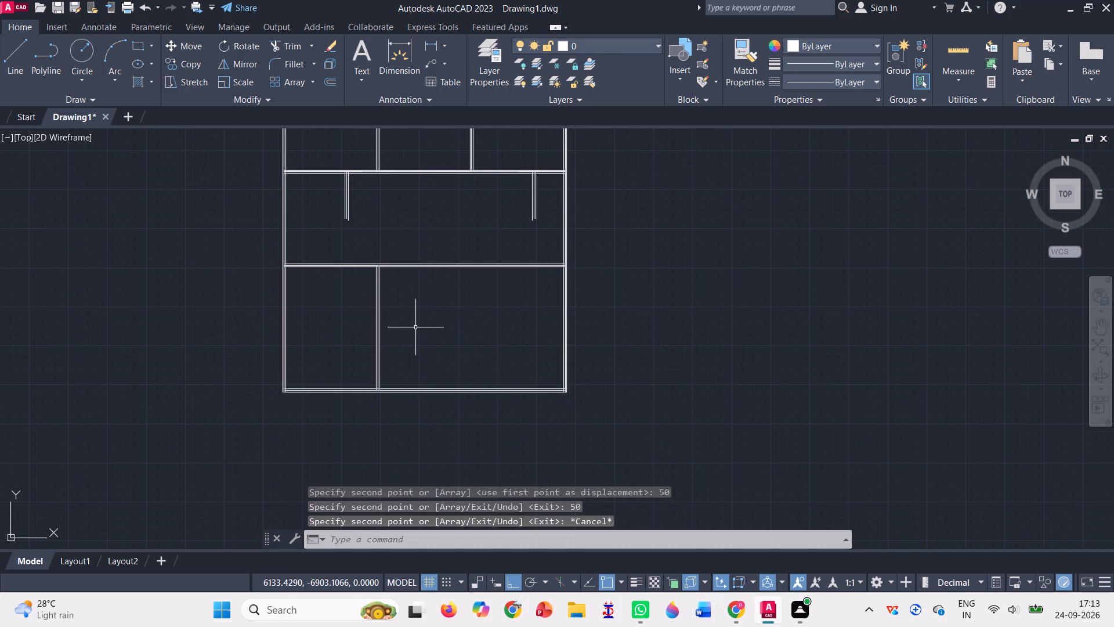
# Start a line at the intersection of the wall middle lines at the plan's bottom-right corner.
pyautogui.click(15, 52)
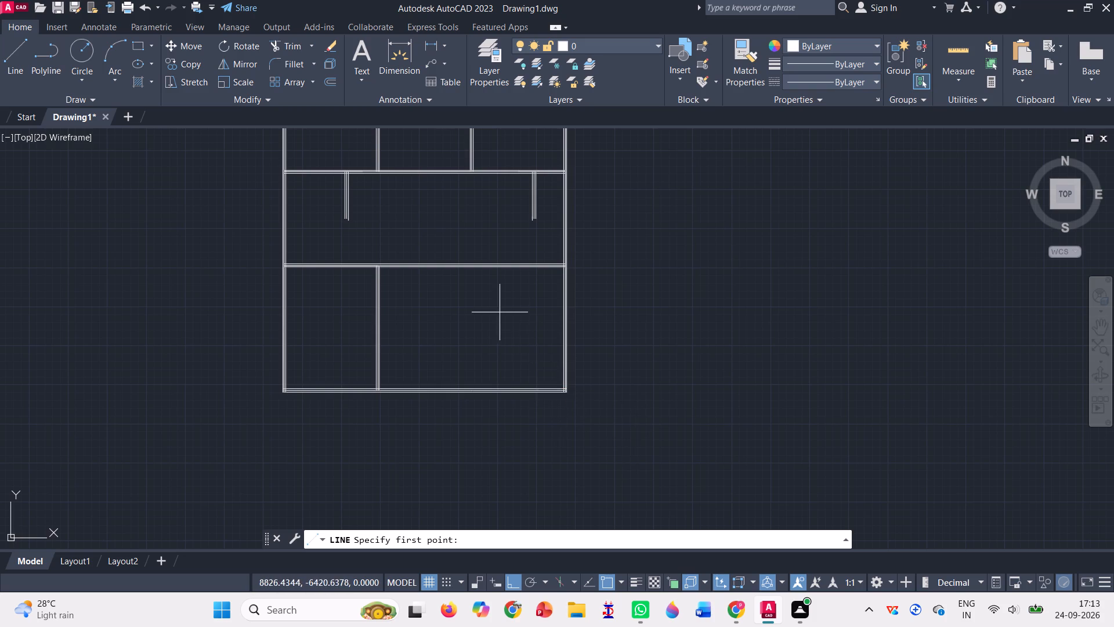
pyautogui.scroll(2, 500, 310)
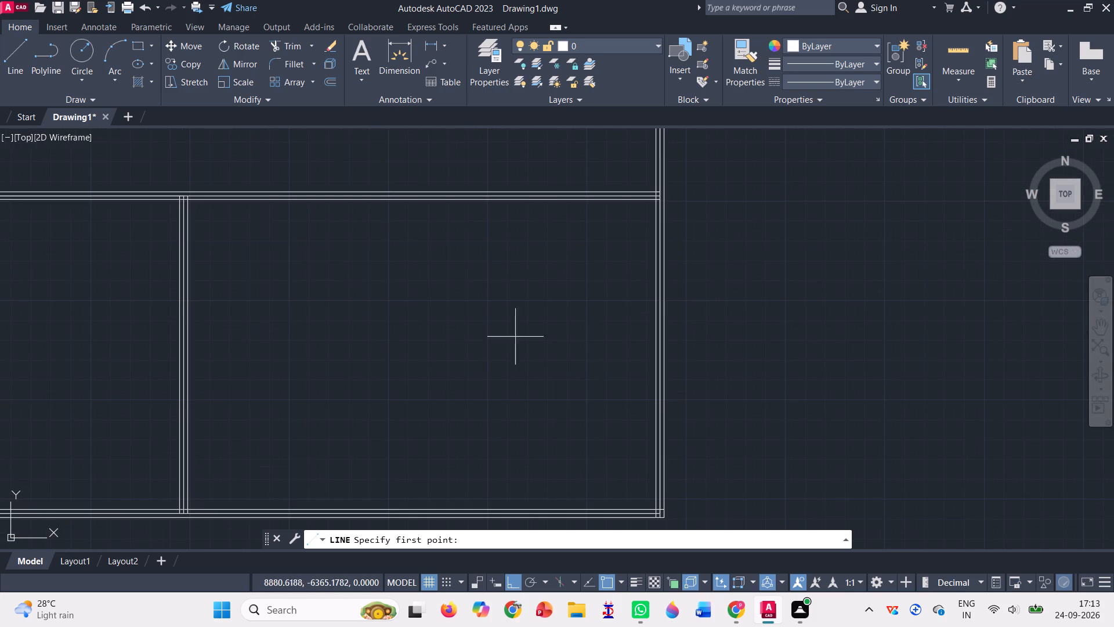
pyautogui.click(663, 510)
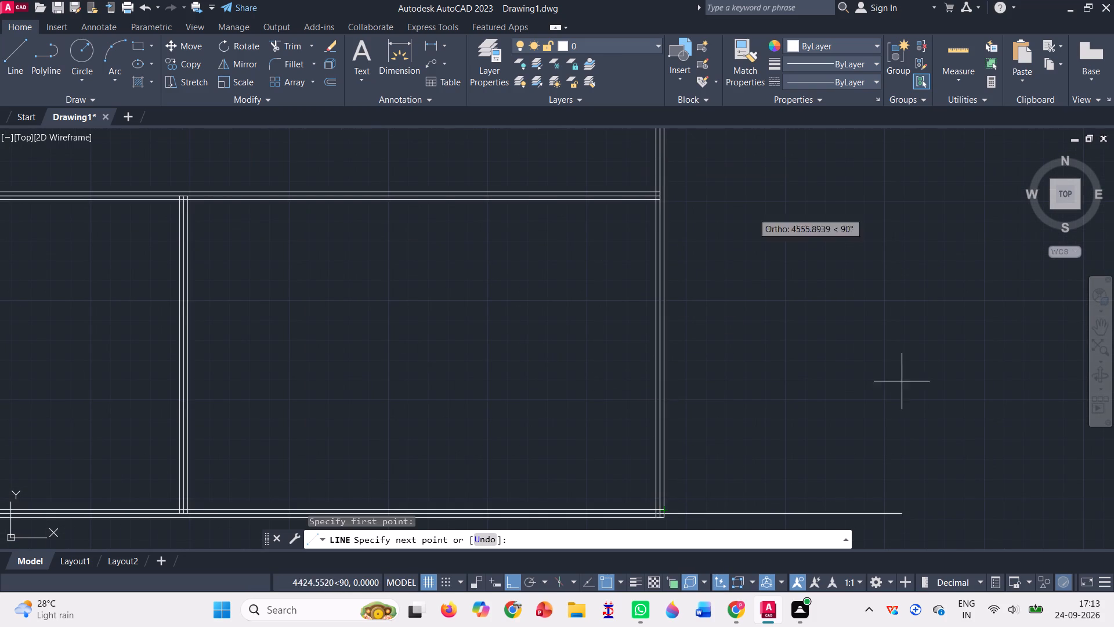
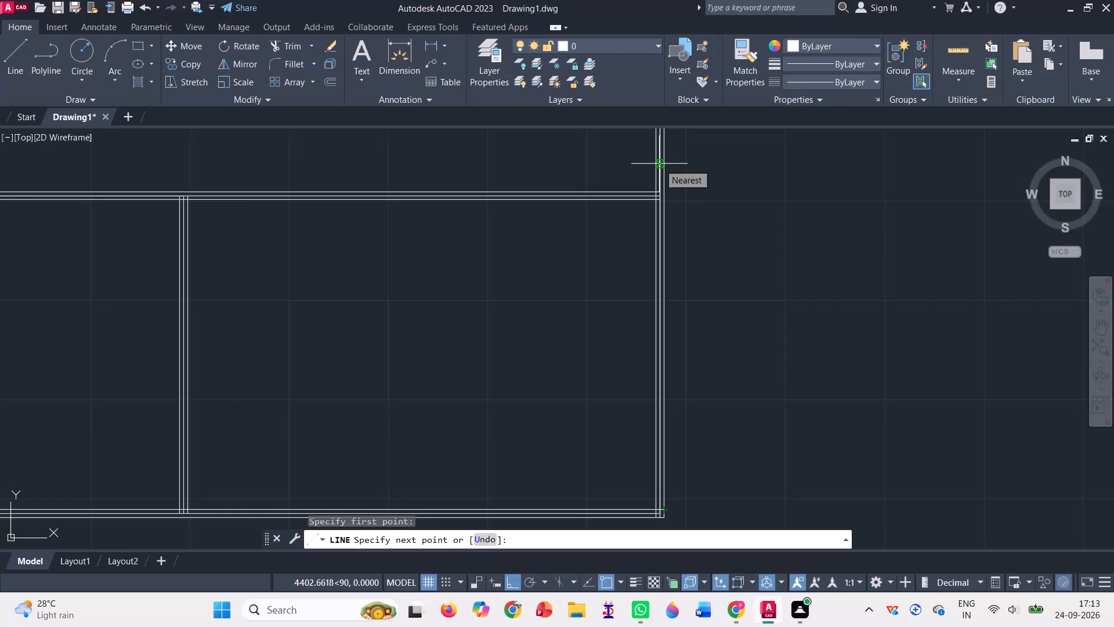
# Draw the bottom-right room's lines 4000 up, 3000 left, and down to the bottom wall's middle line.
pyautogui.write('4000')
pyautogui.press('Return')
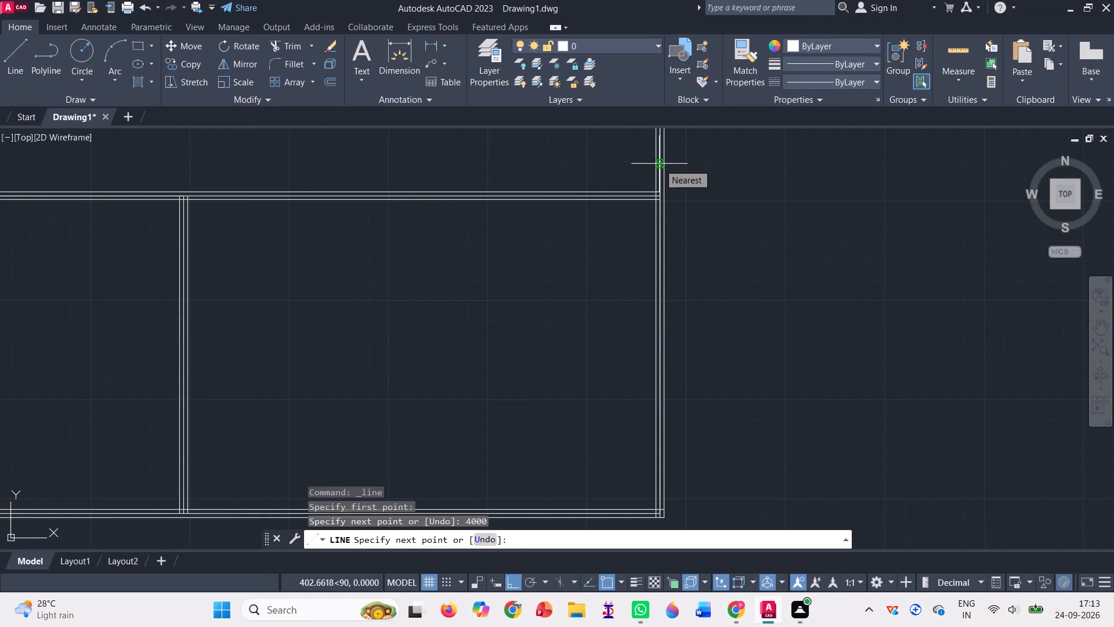
pyautogui.write('3000')
pyautogui.press('Return')
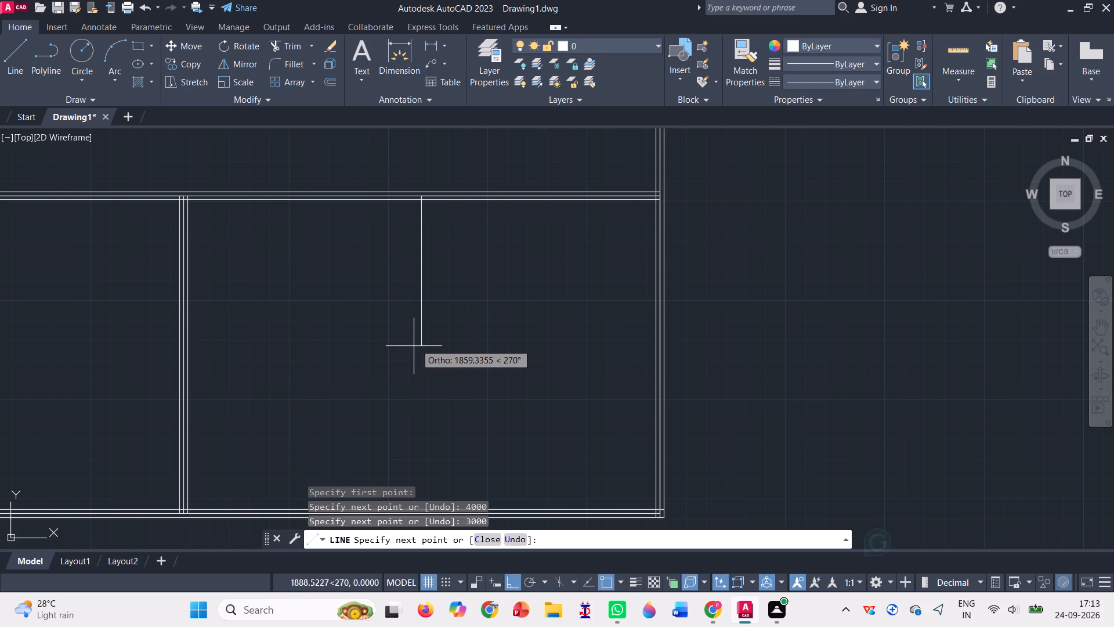
pyautogui.scroll(-3, 425, 358)
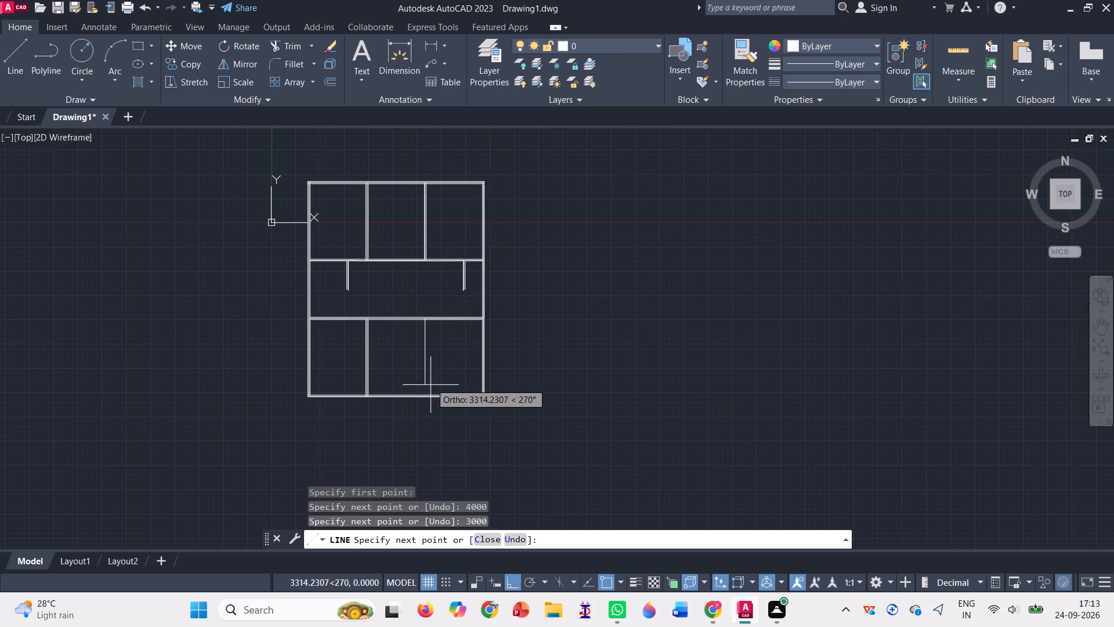
pyautogui.scroll(4, 422, 403)
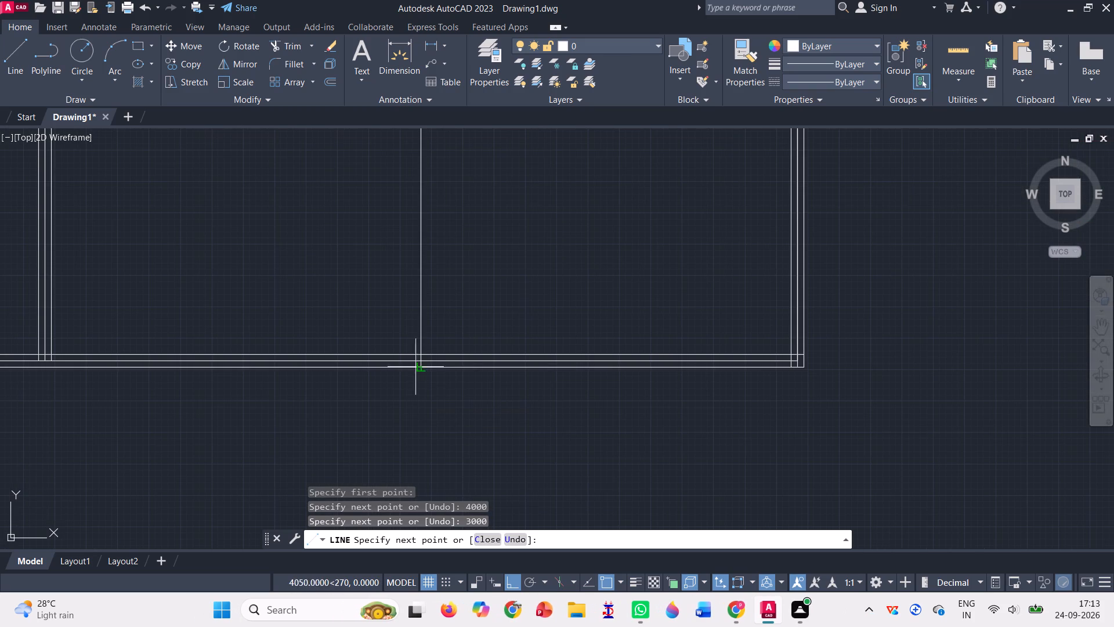
pyautogui.click(422, 363)
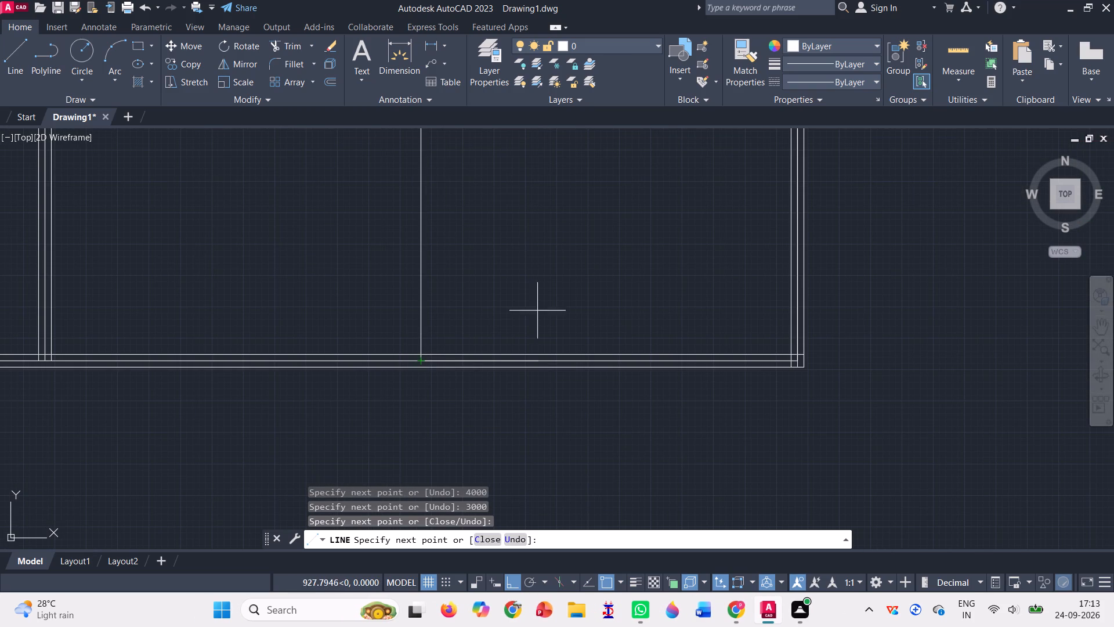
pyautogui.press('Escape')
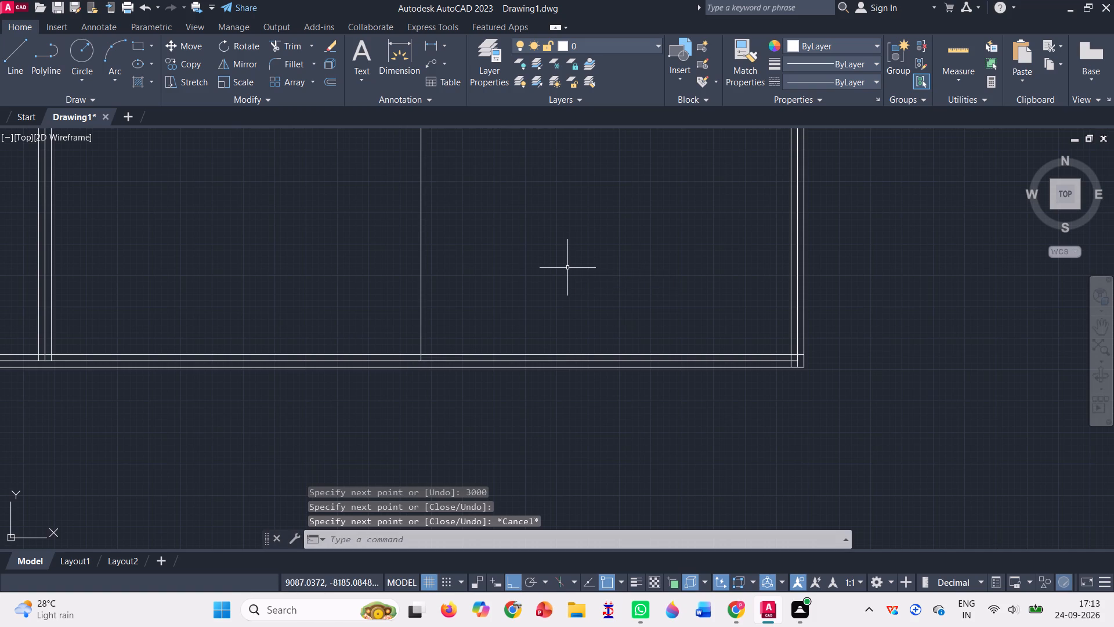
# Copy the bottom-right room's inner vertical line 50 to each side.
pyautogui.scroll(-3, 567, 266)
pyautogui.scroll(-2, 745, 343)
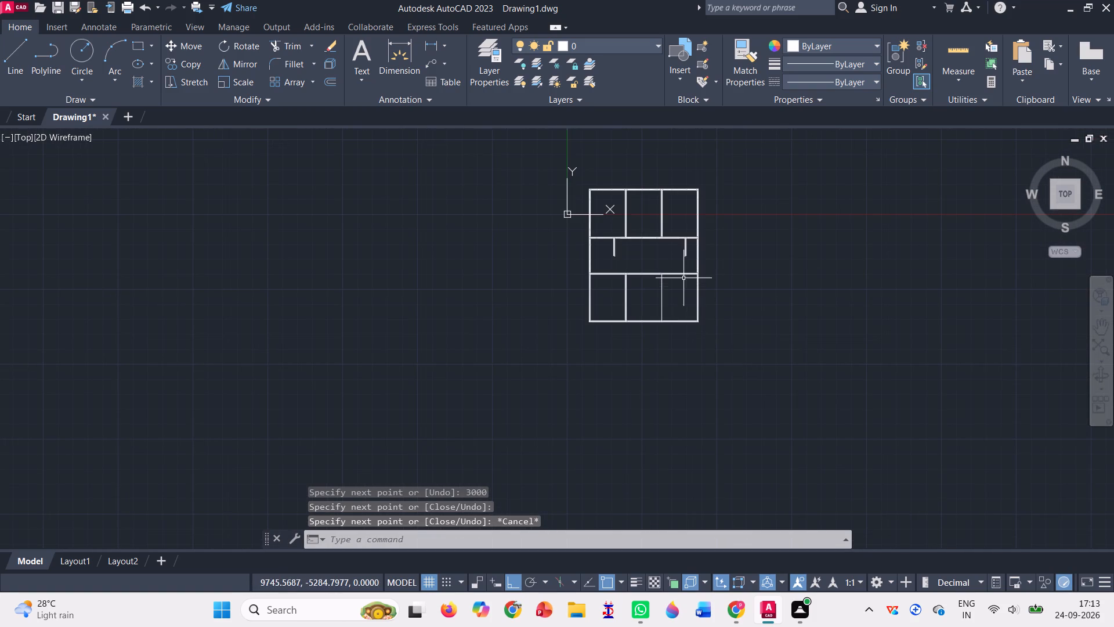
pyautogui.scroll(2, 683, 278)
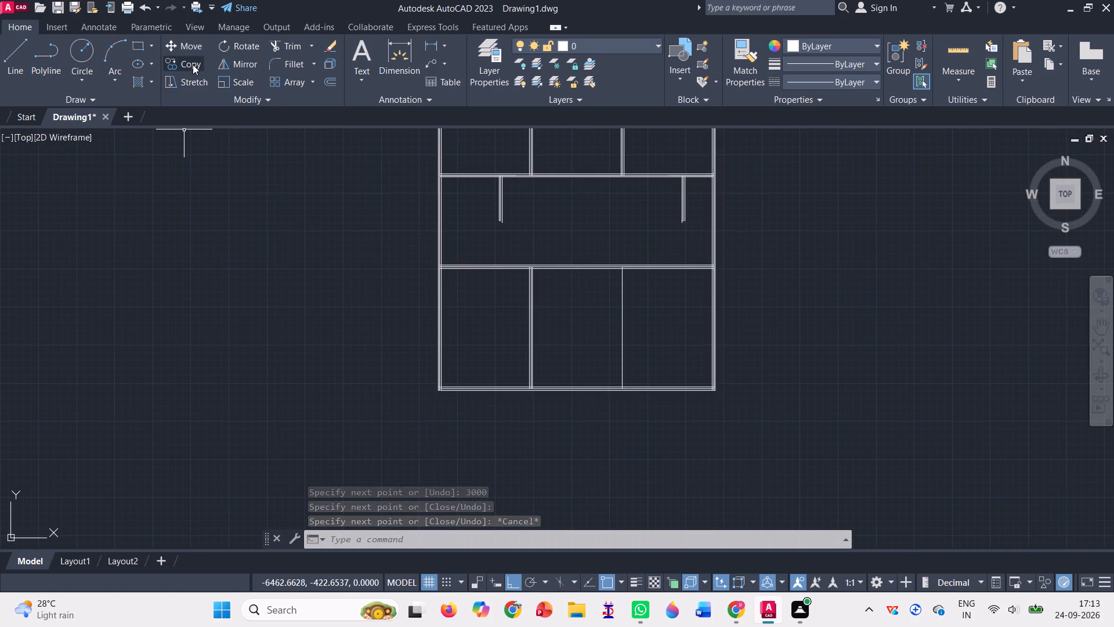
pyautogui.click(193, 64)
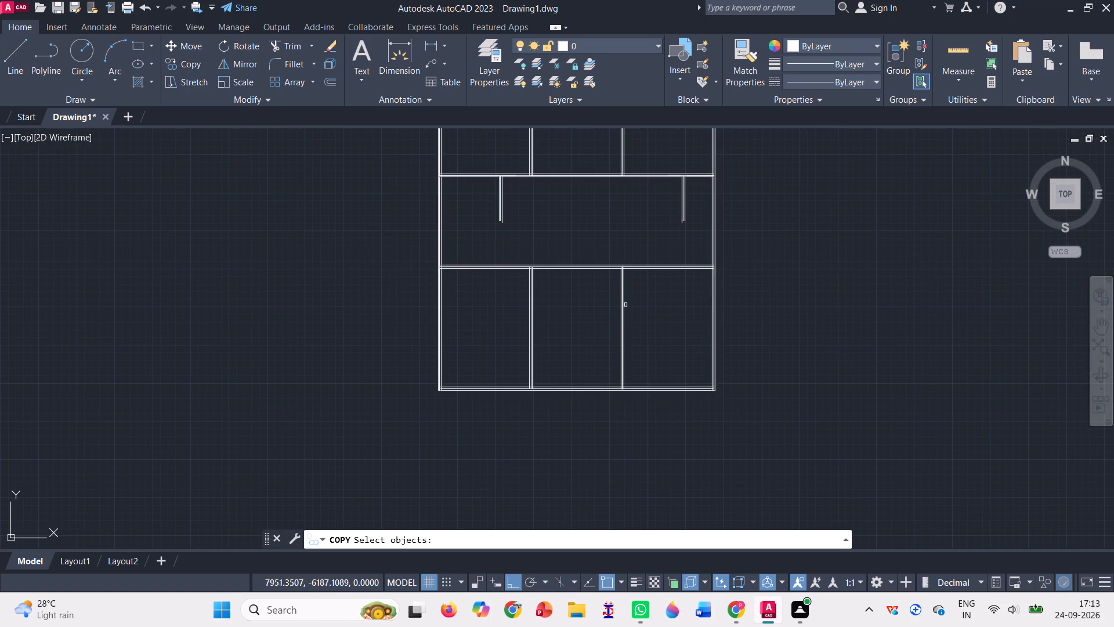
pyautogui.click(622, 304)
pyautogui.press('Return')
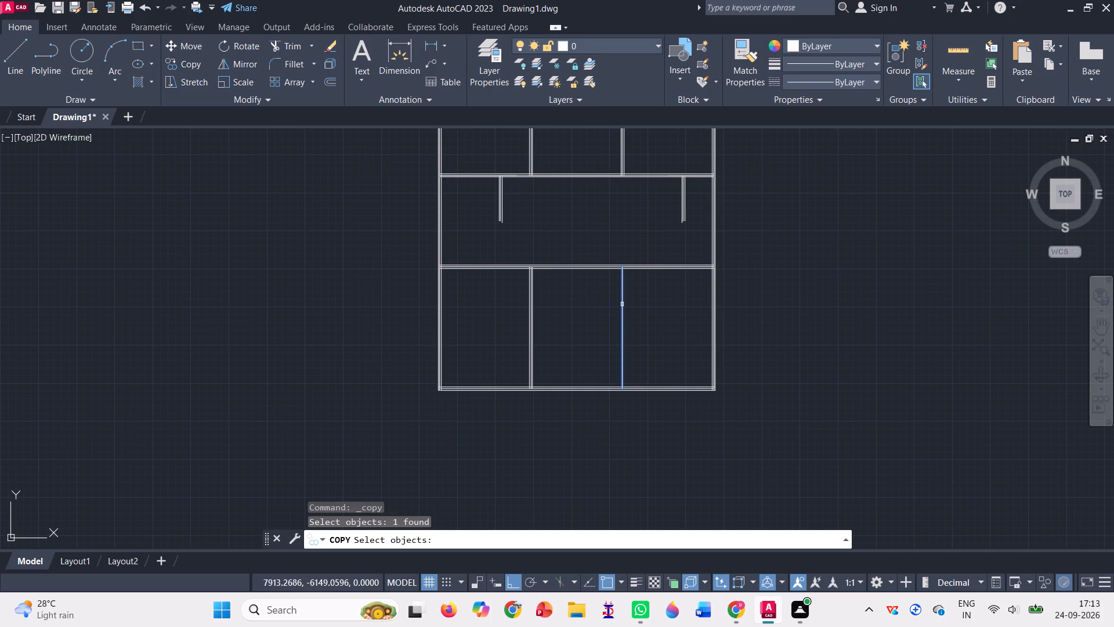
pyautogui.click(622, 304)
pyautogui.write('50')
pyautogui.press('Return')
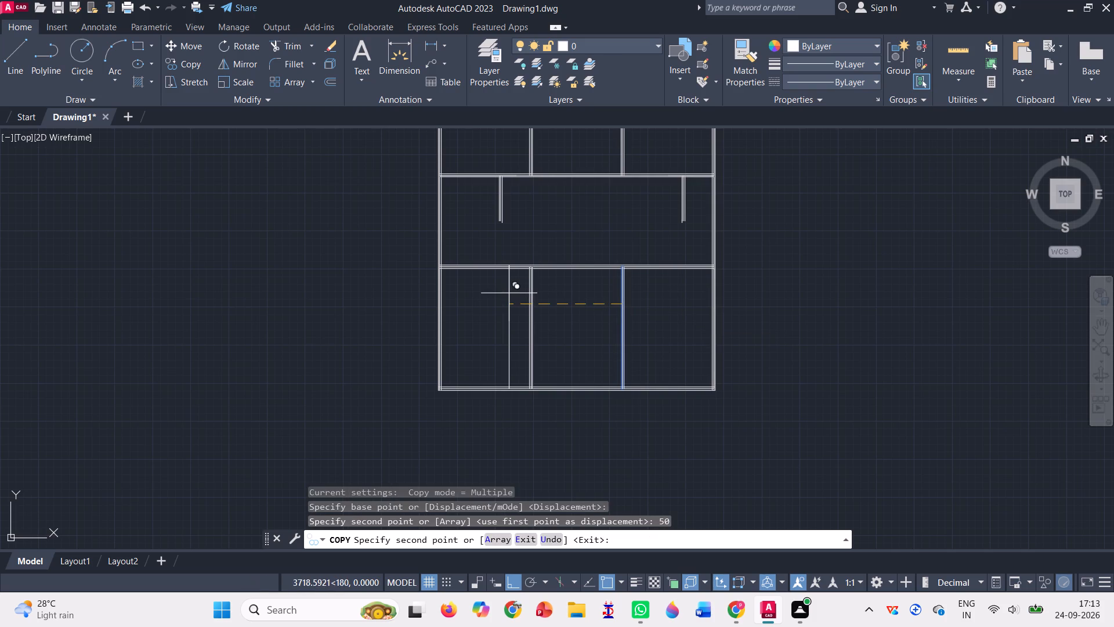
pyautogui.write('50')
pyautogui.press('Return')
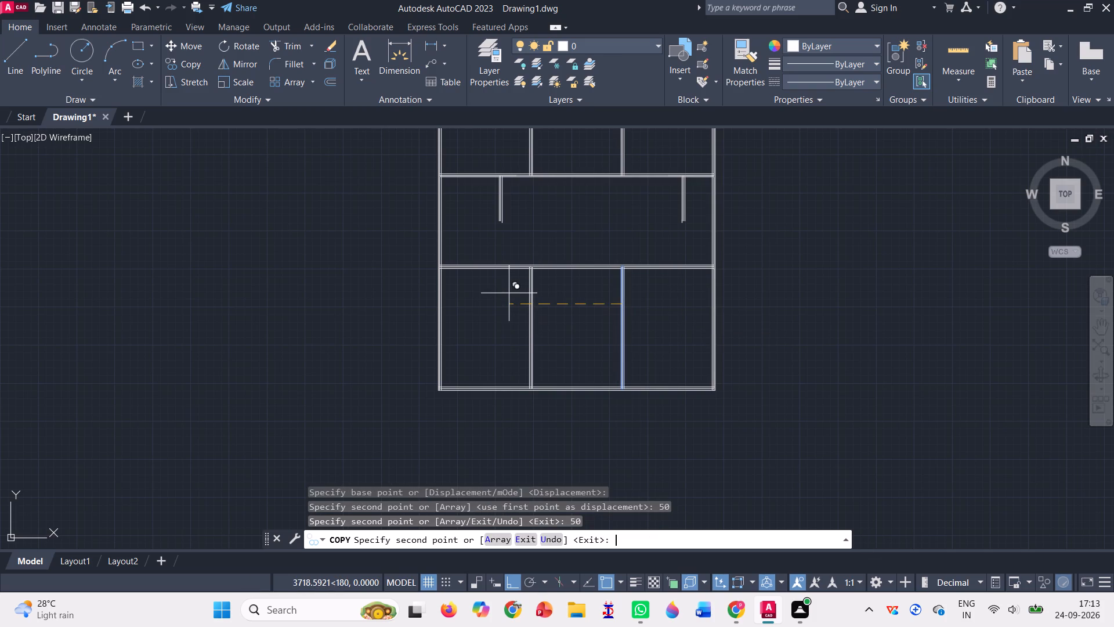
pyautogui.press('Escape')
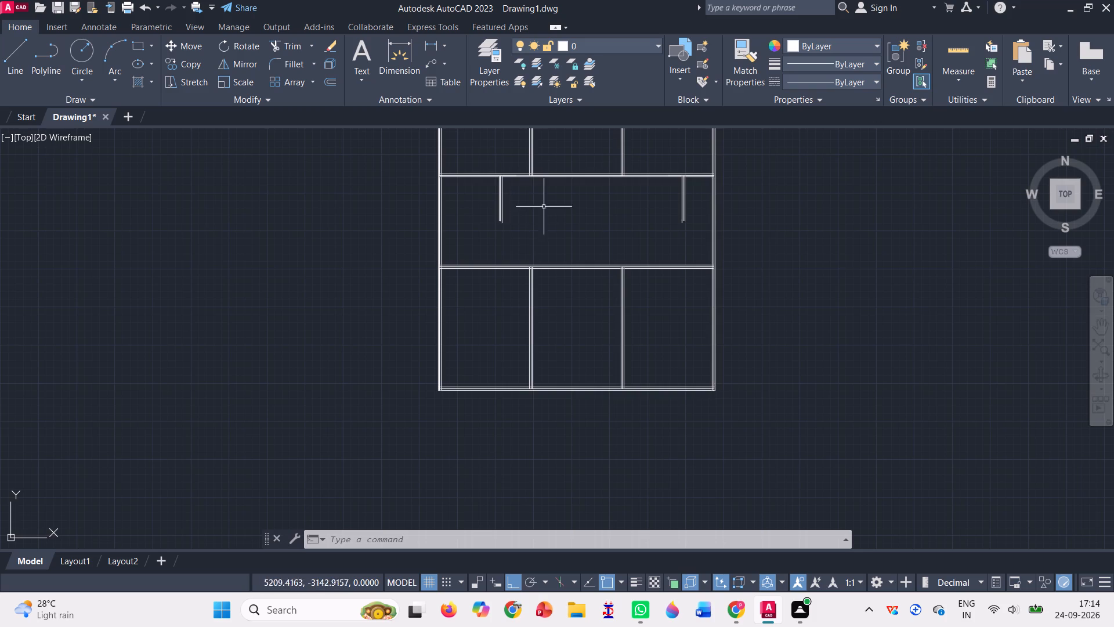
# Draw a vertical line along the left side partition's middle line, from the upper horizontal wall's middle line to the lower horizontal wall's middle line.
pyautogui.scroll(-1, 816, 351)
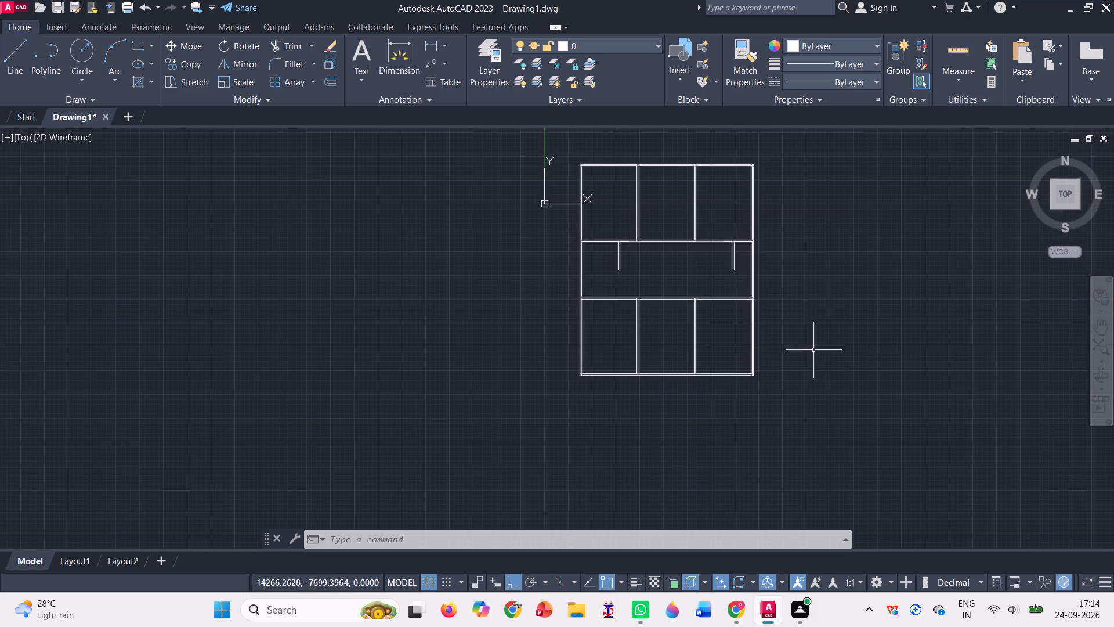
pyautogui.scroll(1, 698, 217)
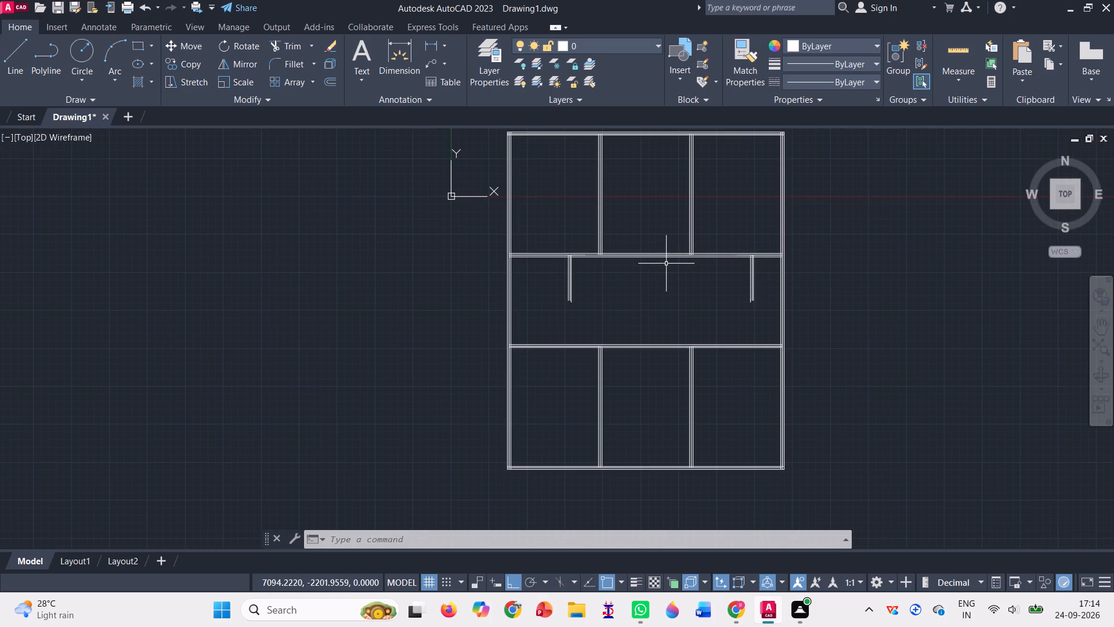
pyautogui.scroll(2, 664, 264)
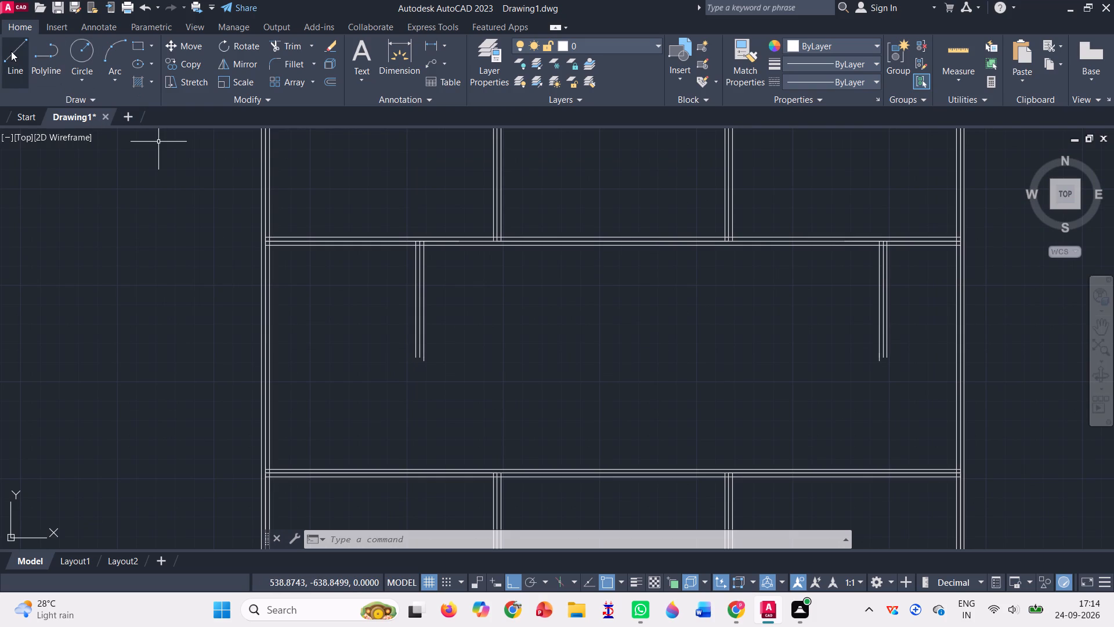
pyautogui.click(11, 51)
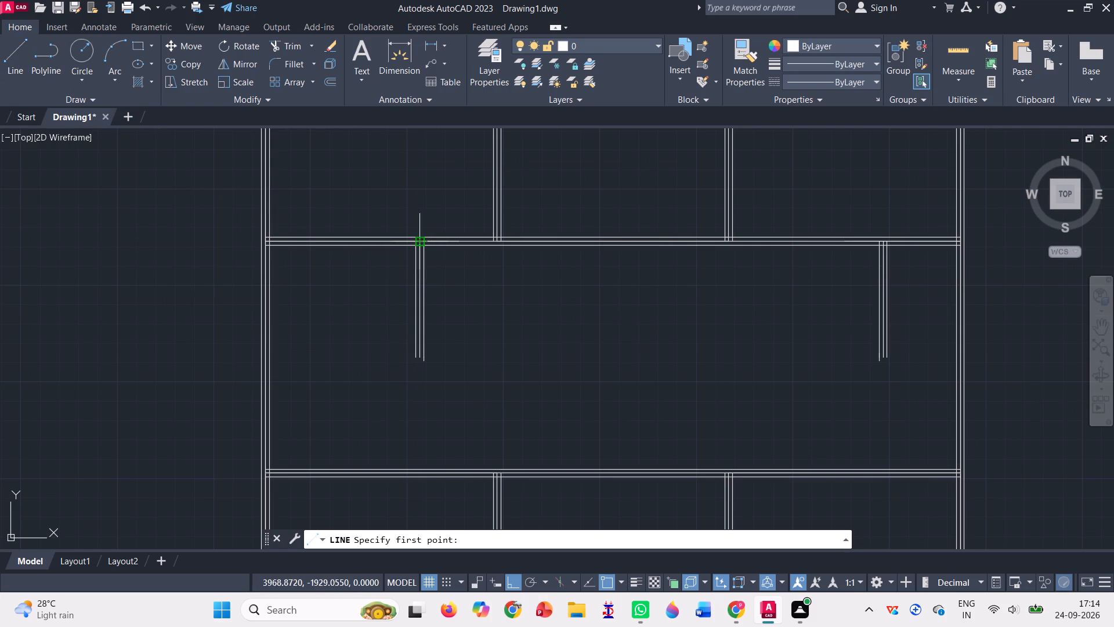
pyautogui.click(417, 244)
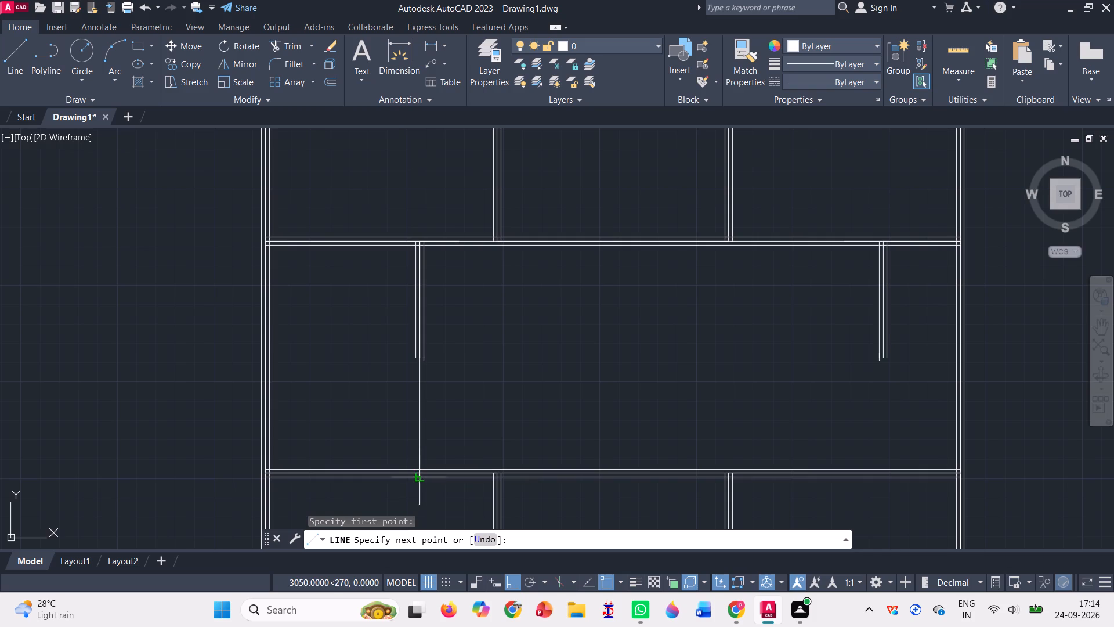
pyautogui.scroll(3, 421, 471)
pyautogui.click(406, 476)
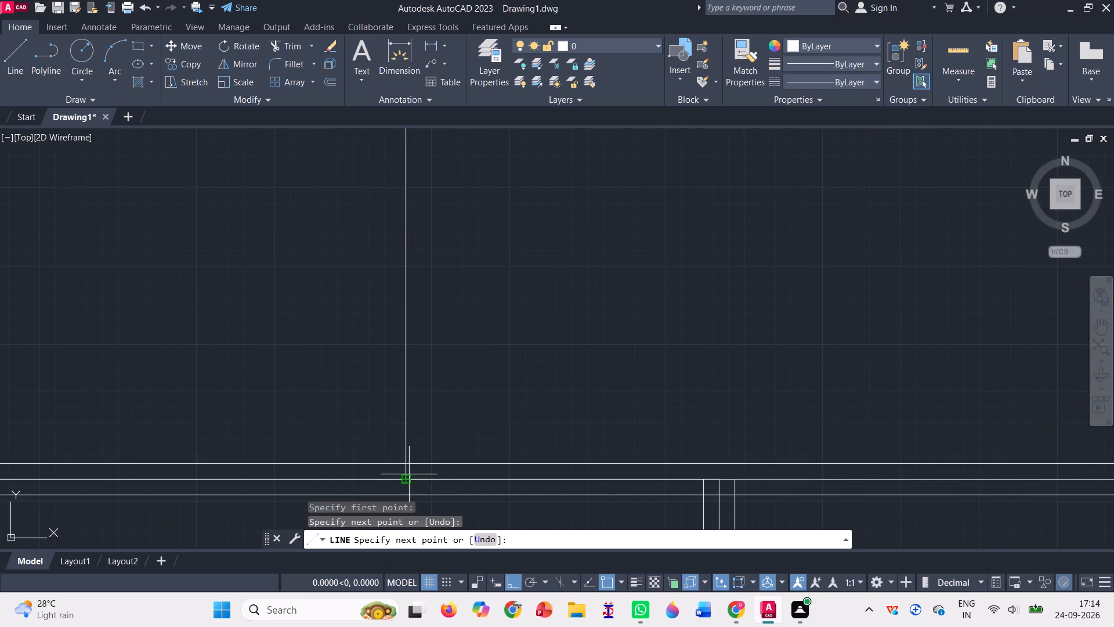
pyautogui.press('Escape')
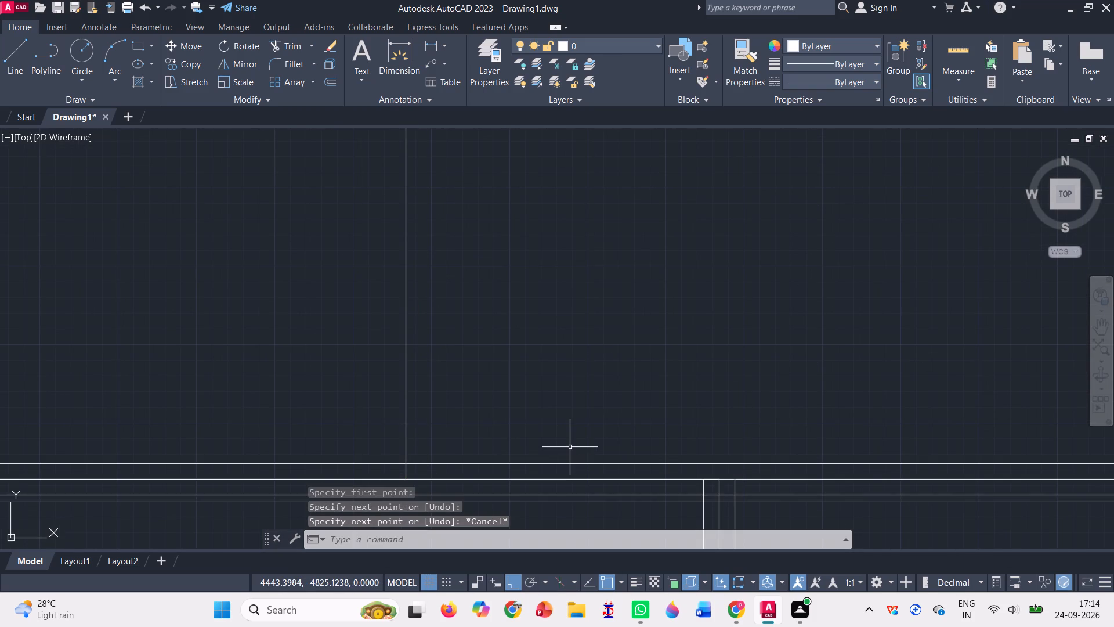
pyautogui.scroll(-2, 570, 447)
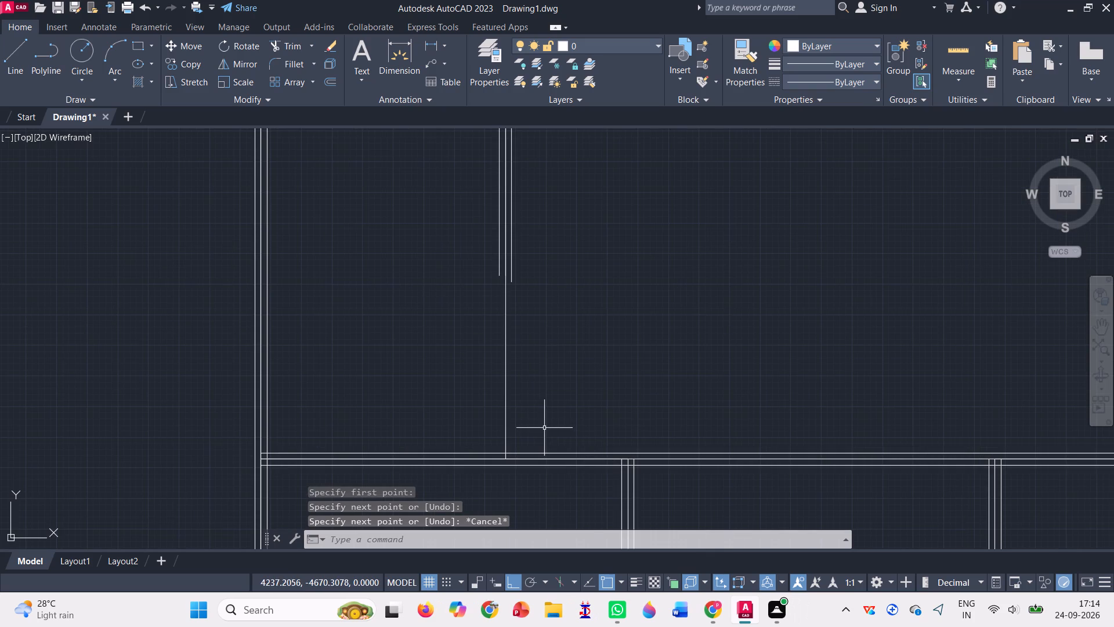
pyautogui.scroll(-1, 544, 428)
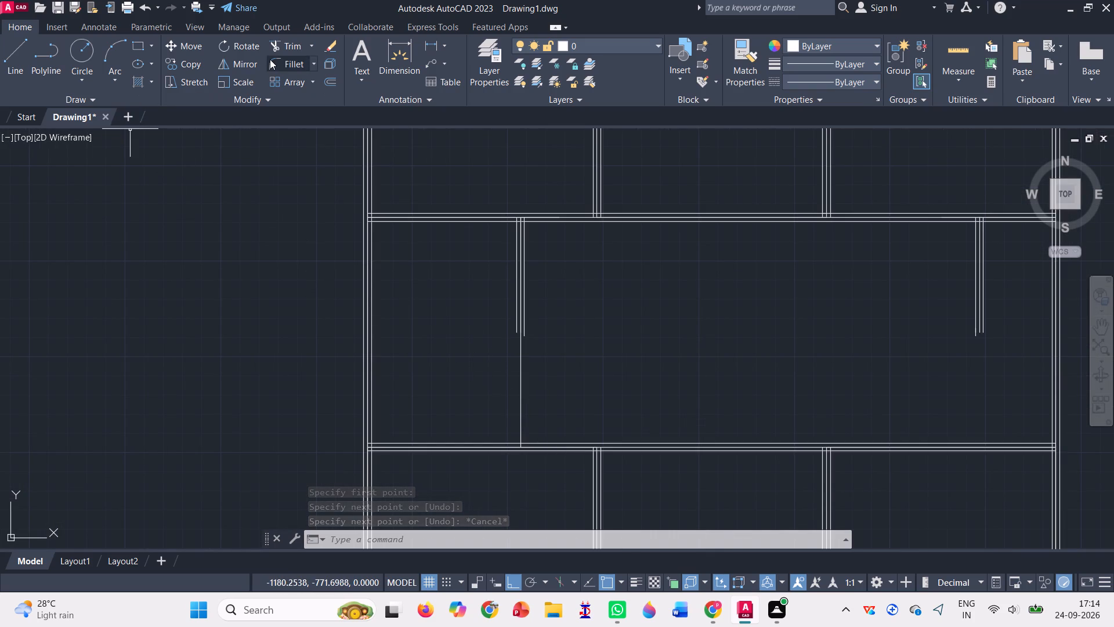
# Trim away both short outer lines of the left side partition, including the leftover piece, keeping the middle line.
pyautogui.click(188, 57)
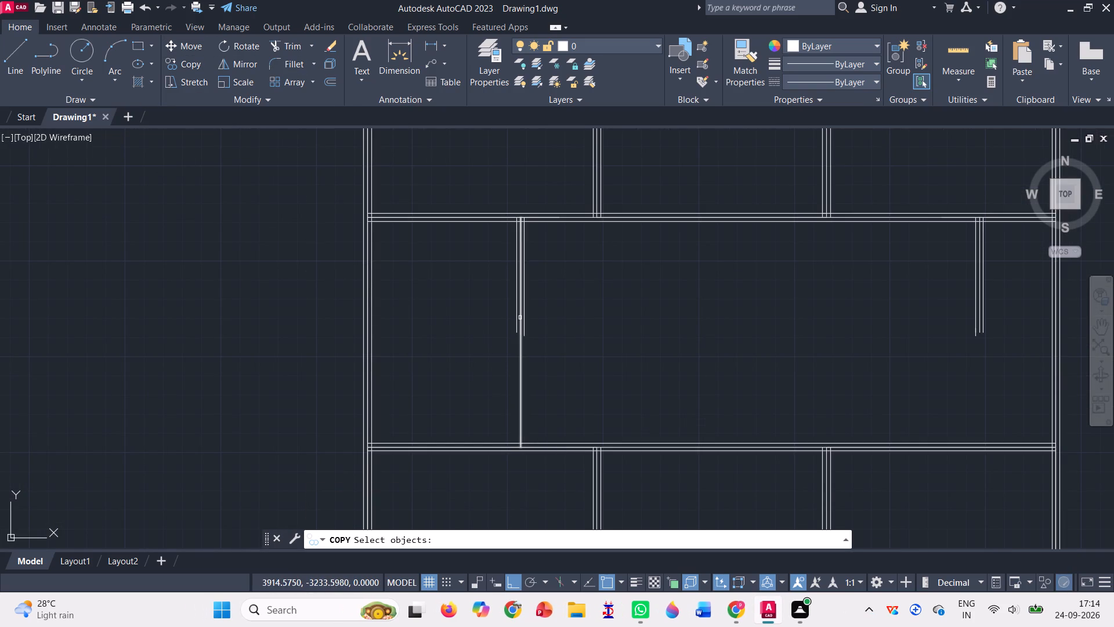
pyautogui.scroll(3, 523, 313)
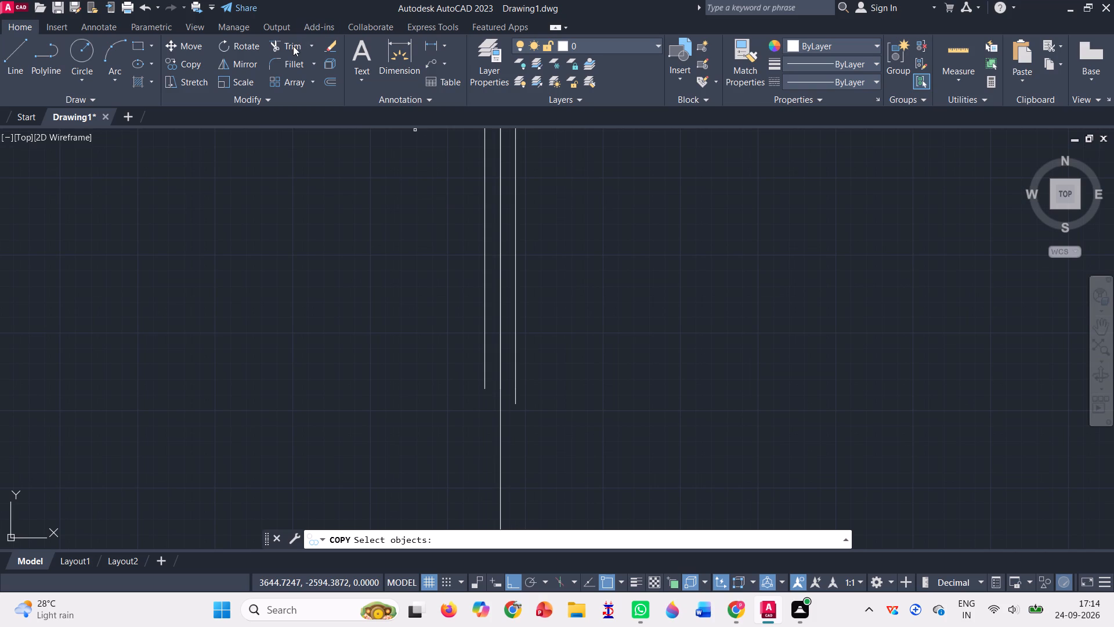
pyautogui.click(293, 46)
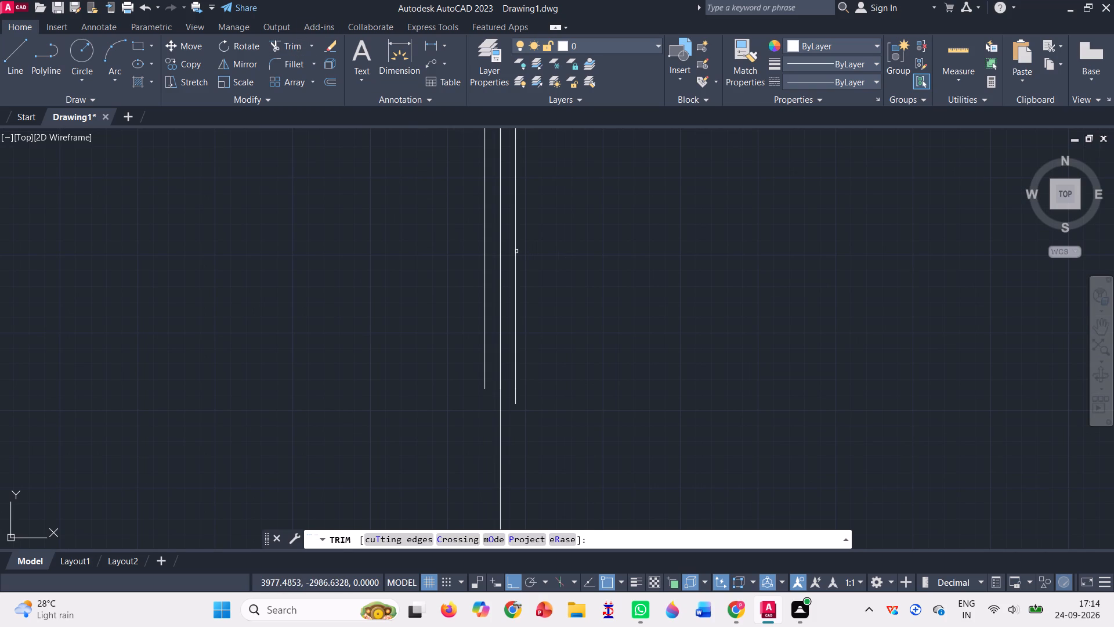
pyautogui.click(516, 251)
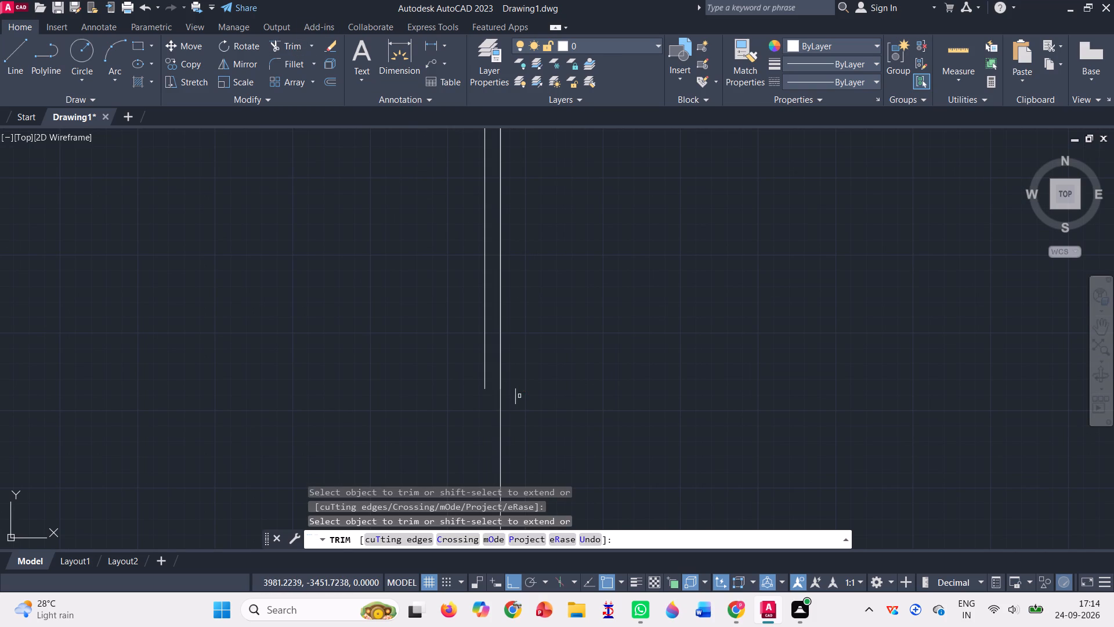
pyautogui.click(513, 396)
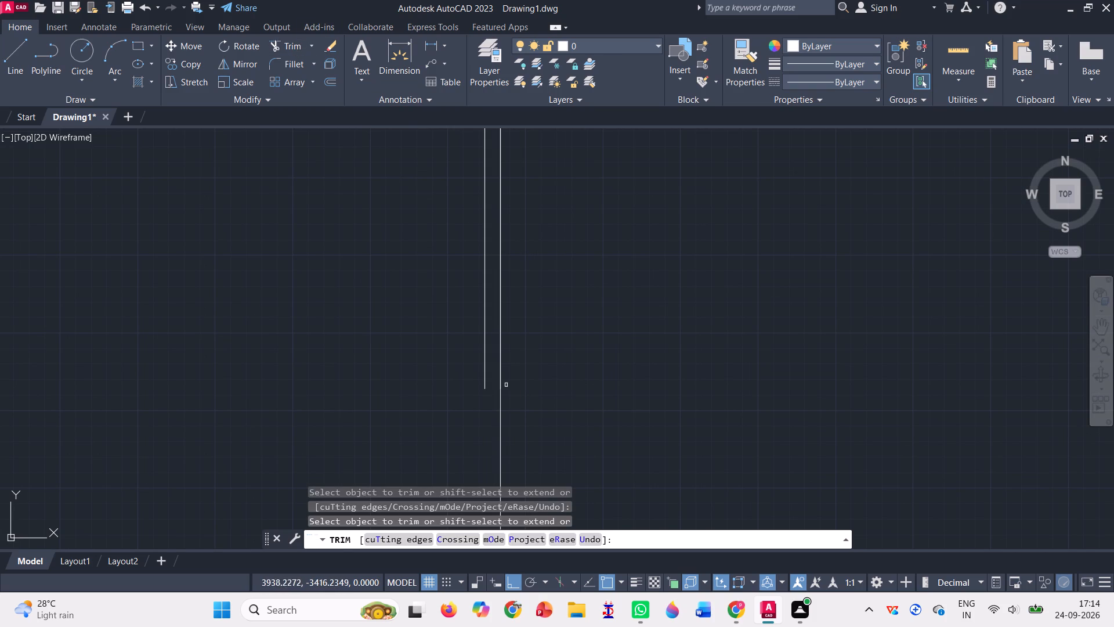
pyautogui.click(483, 367)
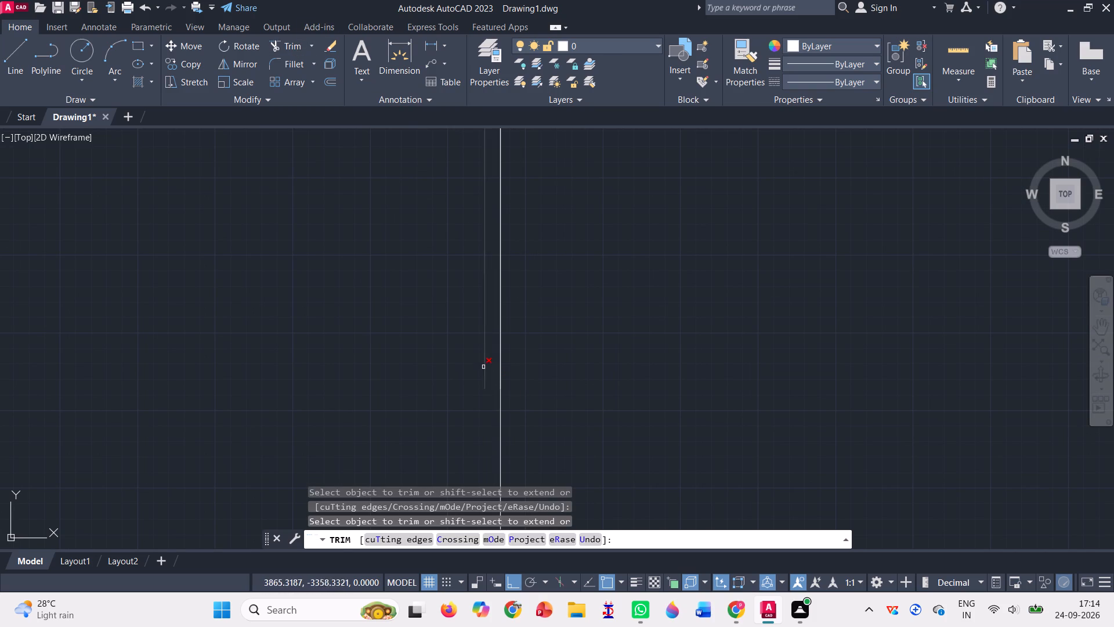
pyautogui.scroll(-2, 617, 435)
pyautogui.scroll(-2, 392, 299)
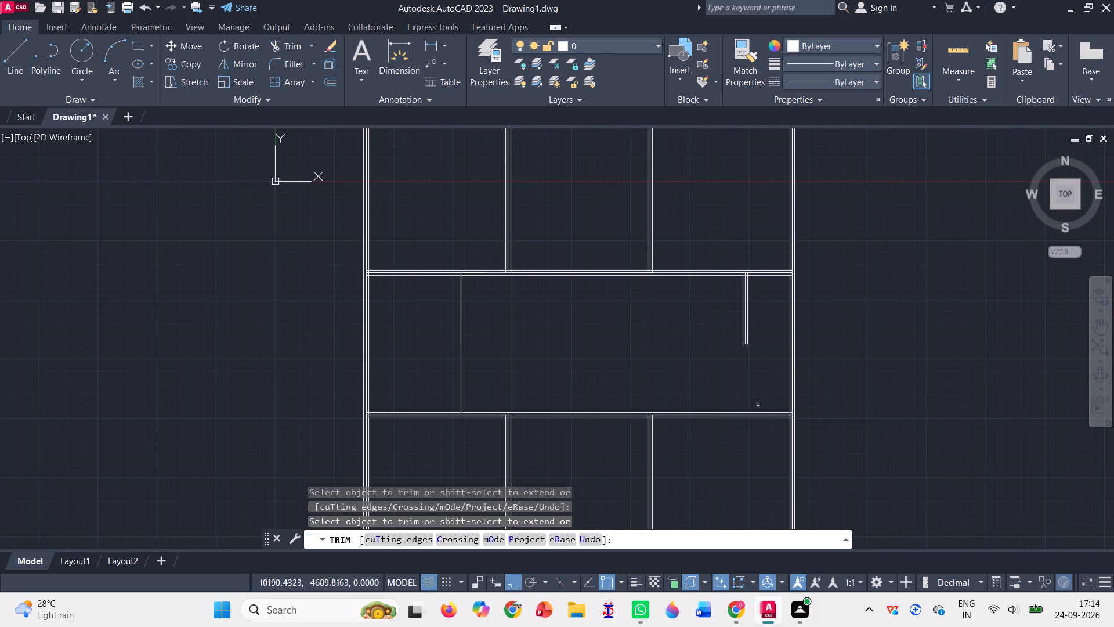
# Trim away both outer lines of the right side partition, including the short leftover piece, keeping the middle line.
pyautogui.scroll(4, 757, 322)
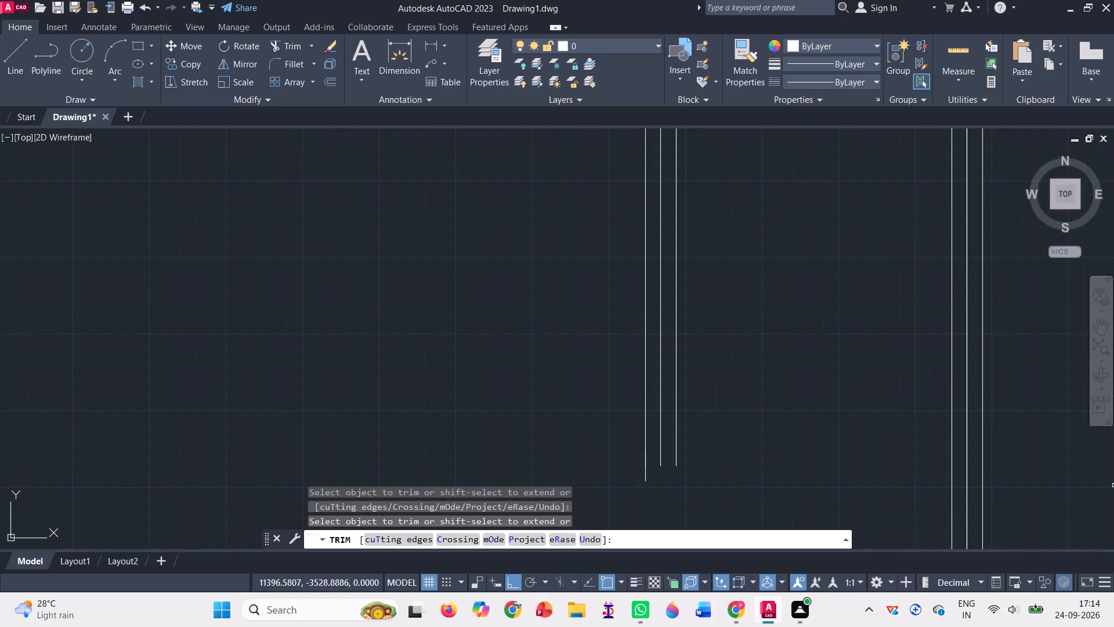
pyautogui.click(677, 347)
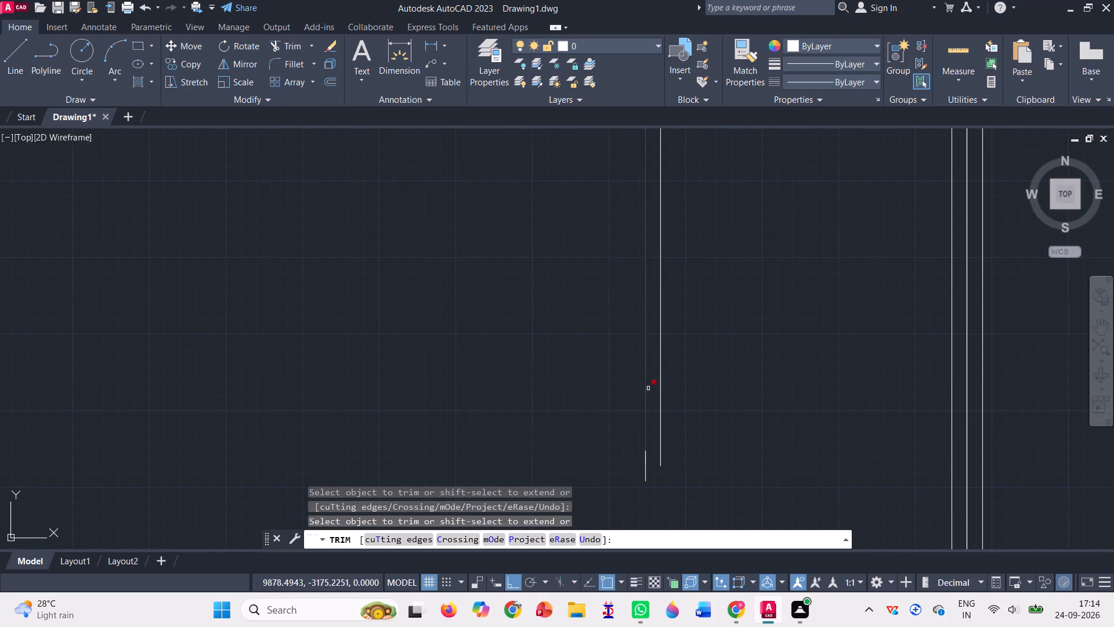
pyautogui.click(645, 384)
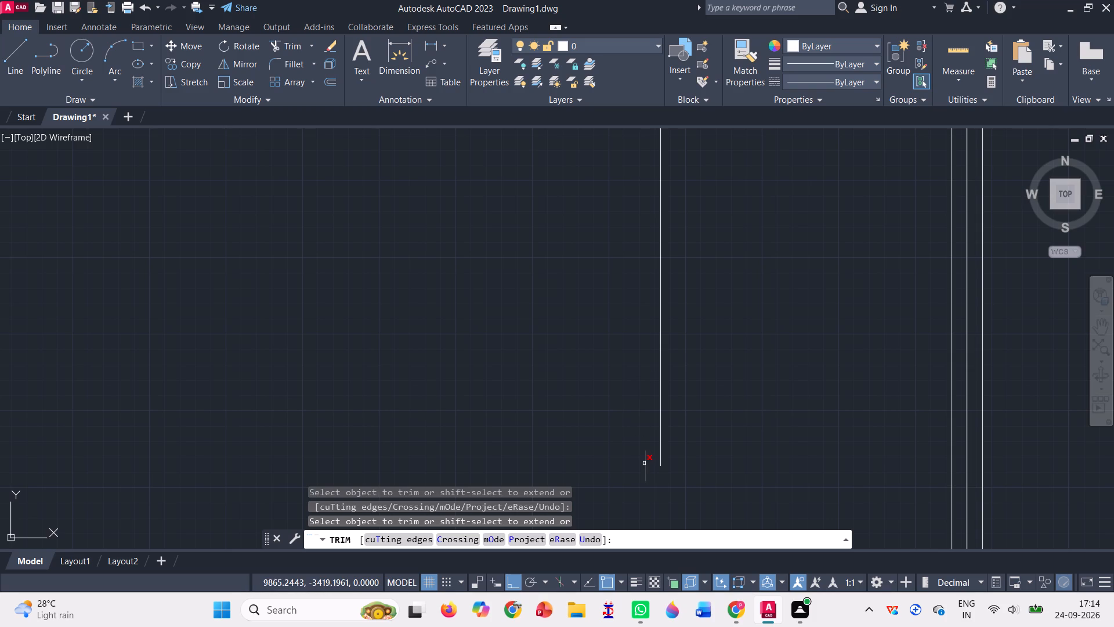
pyautogui.click(644, 463)
pyautogui.scroll(-4, 857, 349)
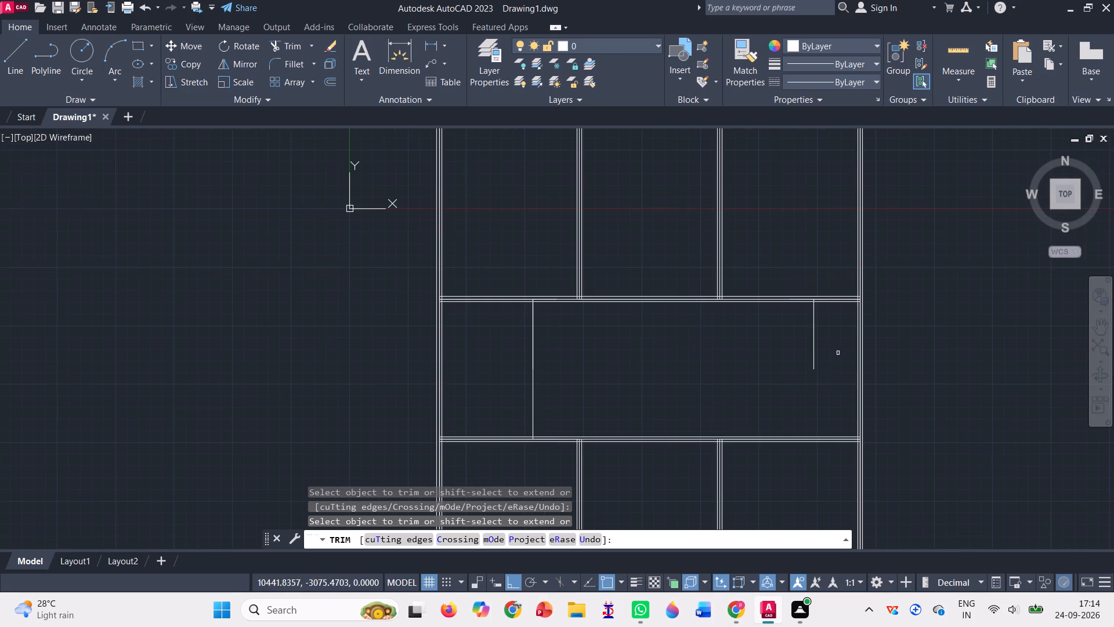
pyautogui.scroll(2, 662, 344)
pyautogui.scroll(-1, 654, 344)
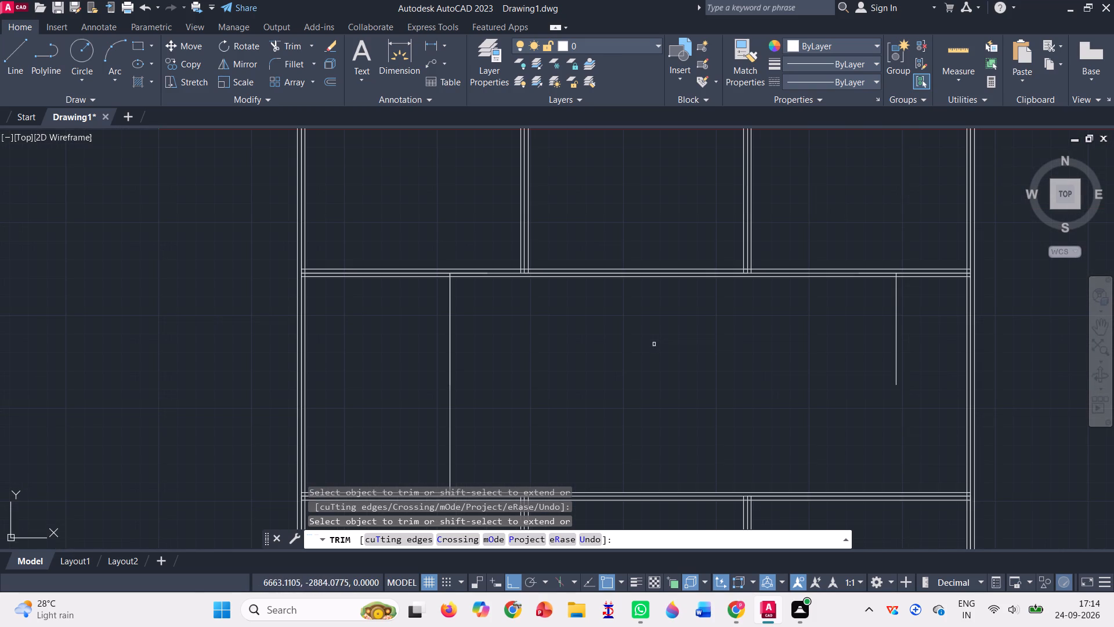
pyautogui.click(1102, 330)
pyautogui.moveTo(673, 376); pyautogui.dragTo(605, 311)
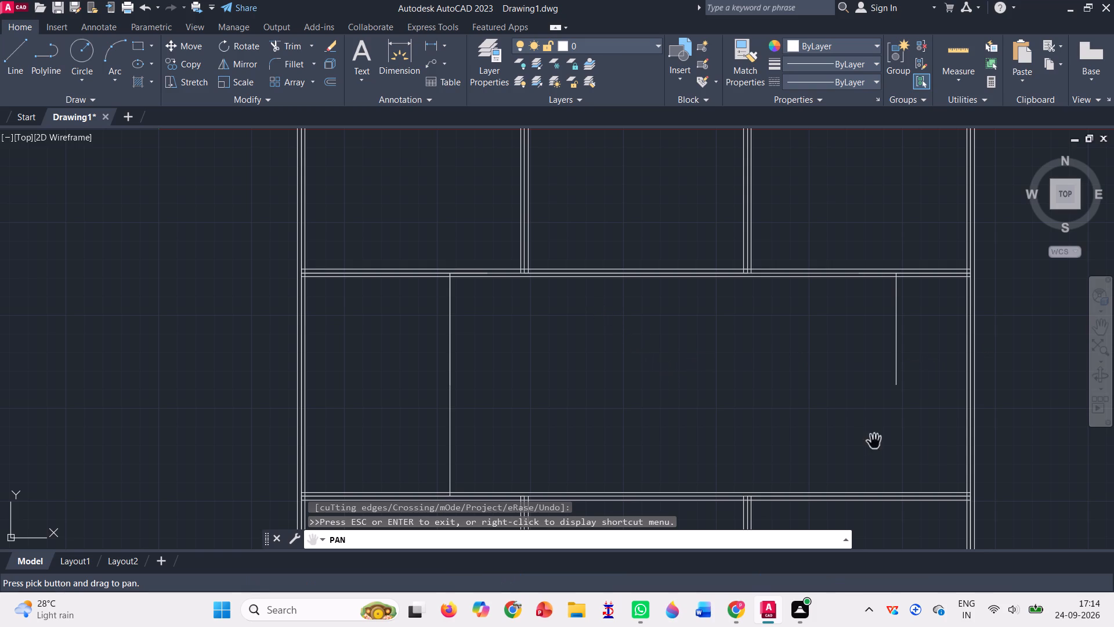
# Copy the left side partition's full-height middle line 50 units to each side.
pyautogui.press('Escape')
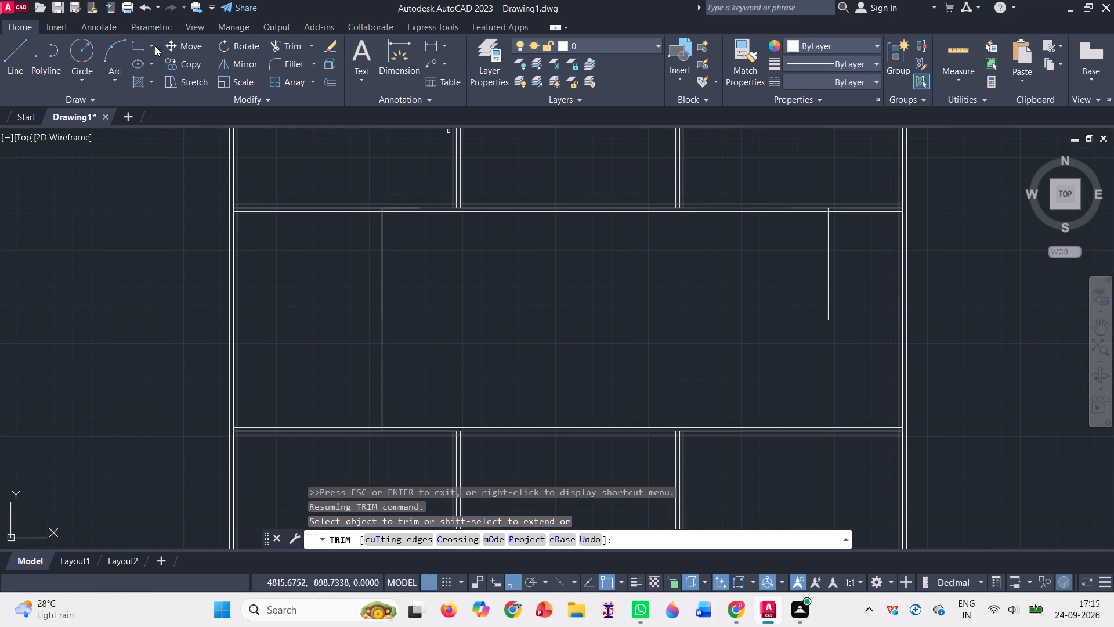
pyautogui.click(180, 63)
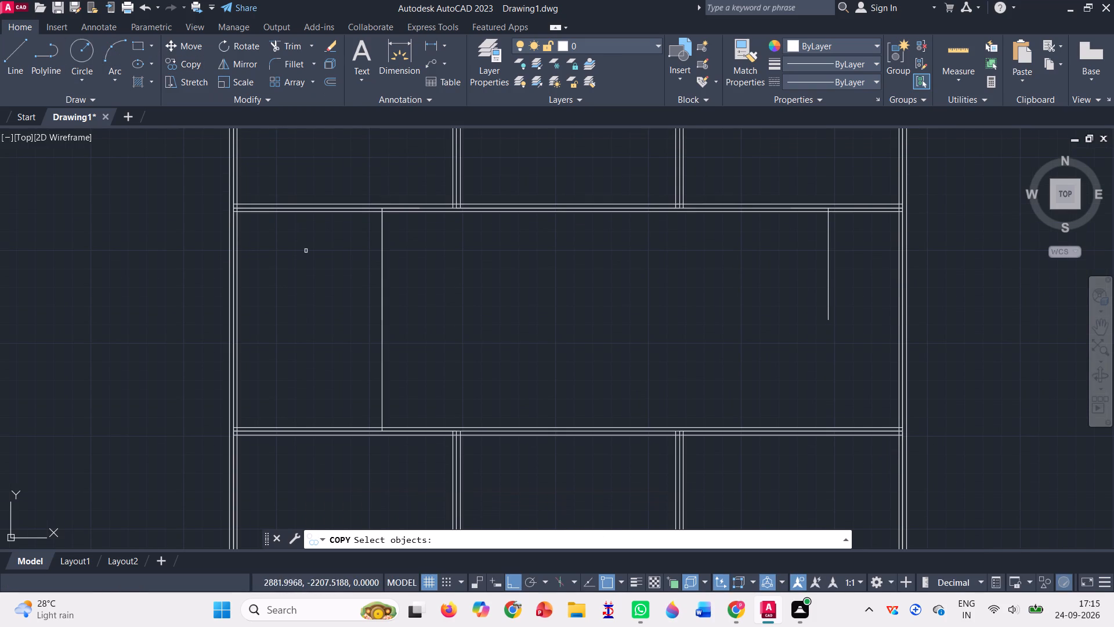
pyautogui.click(381, 301)
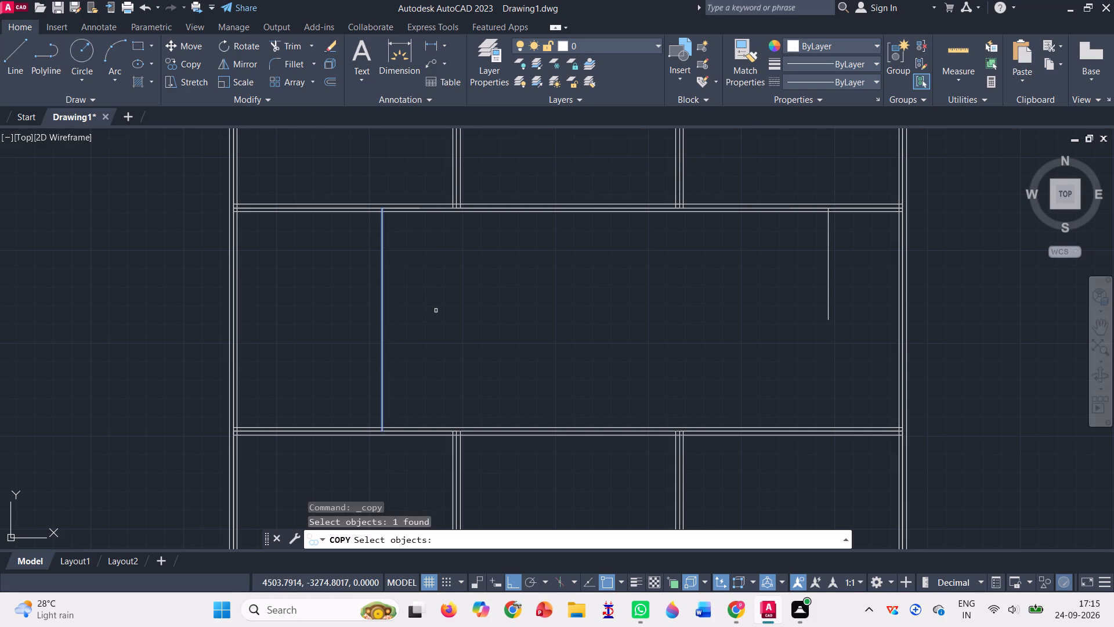
pyautogui.press('Return')
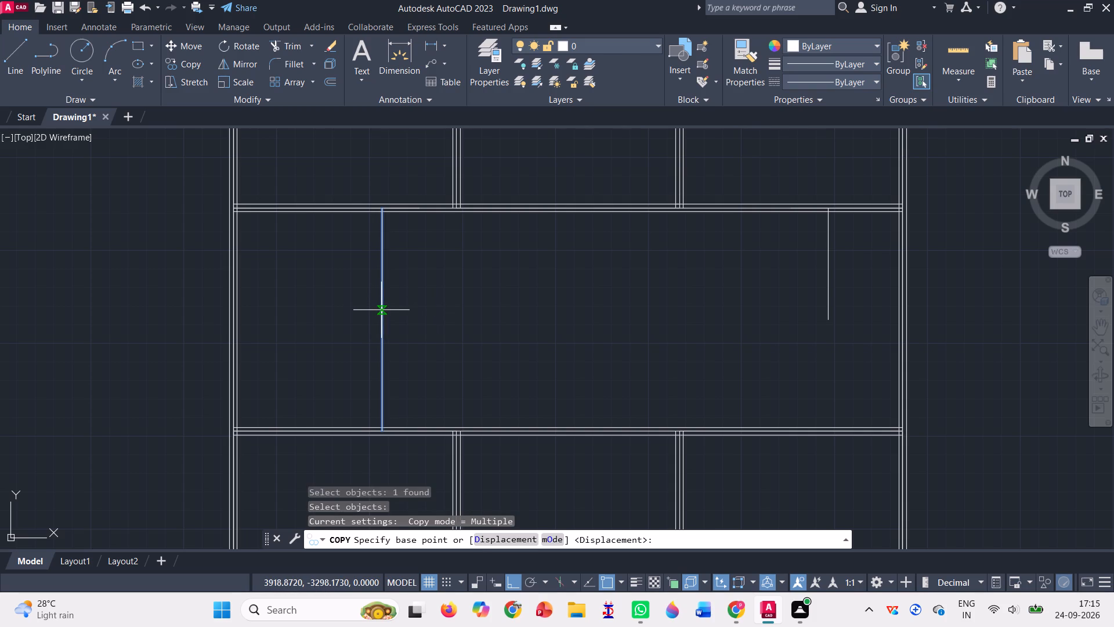
pyautogui.click(381, 310)
pyautogui.write('50')
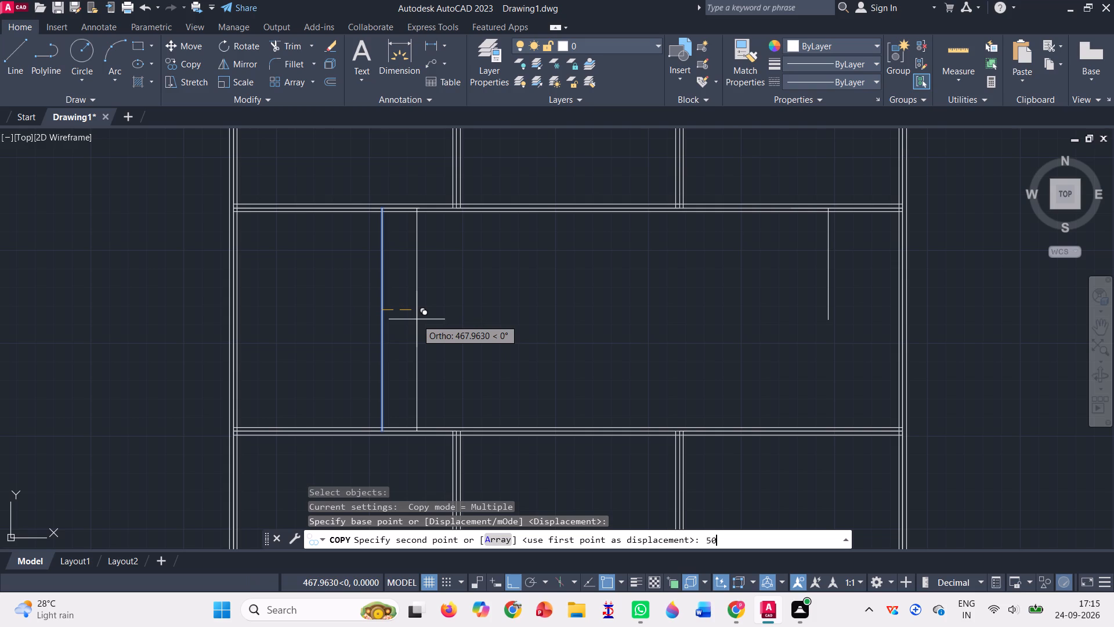
pyautogui.press('Return')
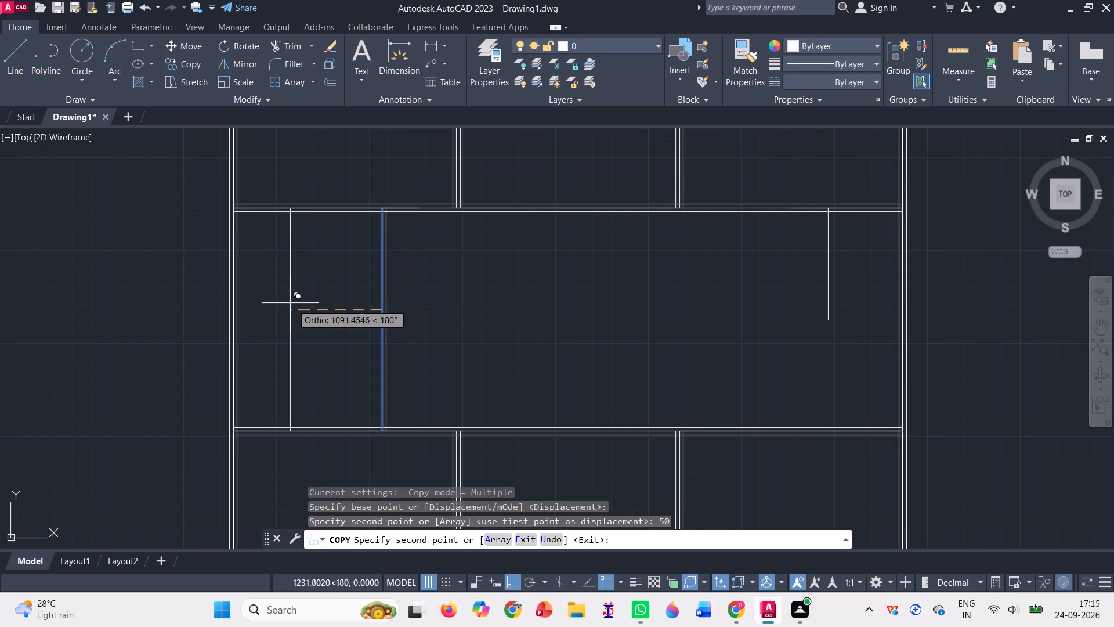
pyautogui.write('50')
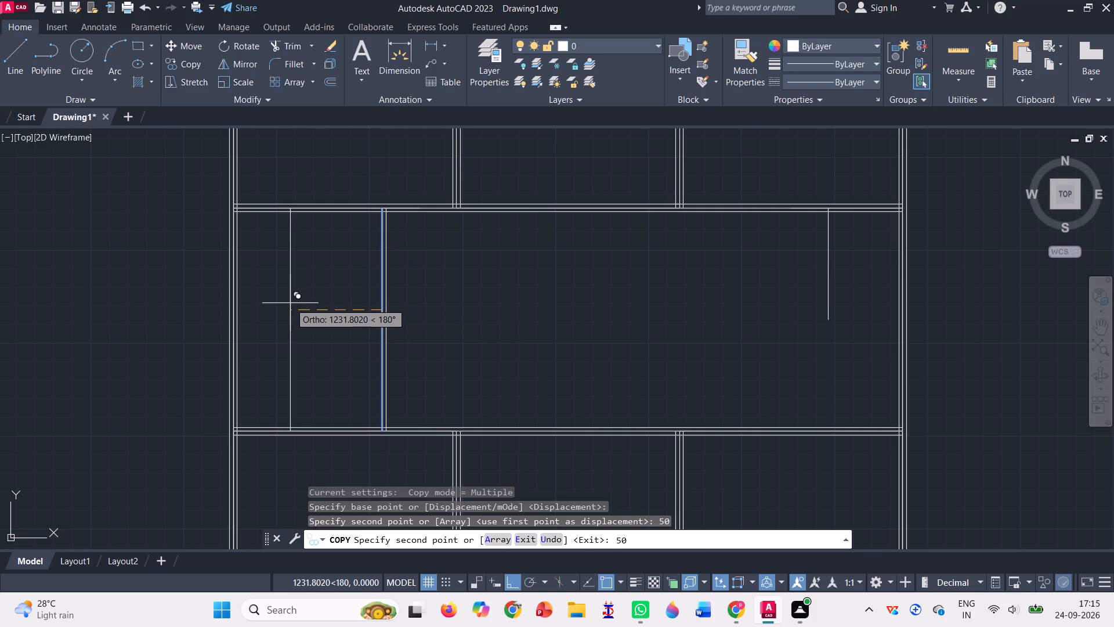
pyautogui.press('Return')
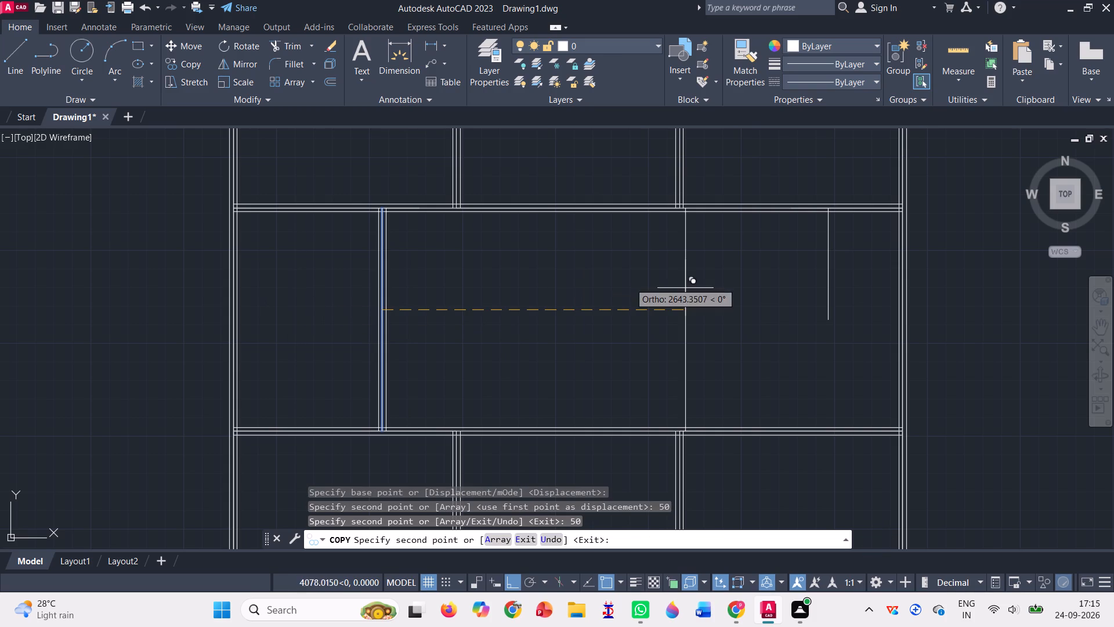
# Place another copy of that full-height line 6000 units across, over the right side partition's short middle line.
pyautogui.click(830, 307)
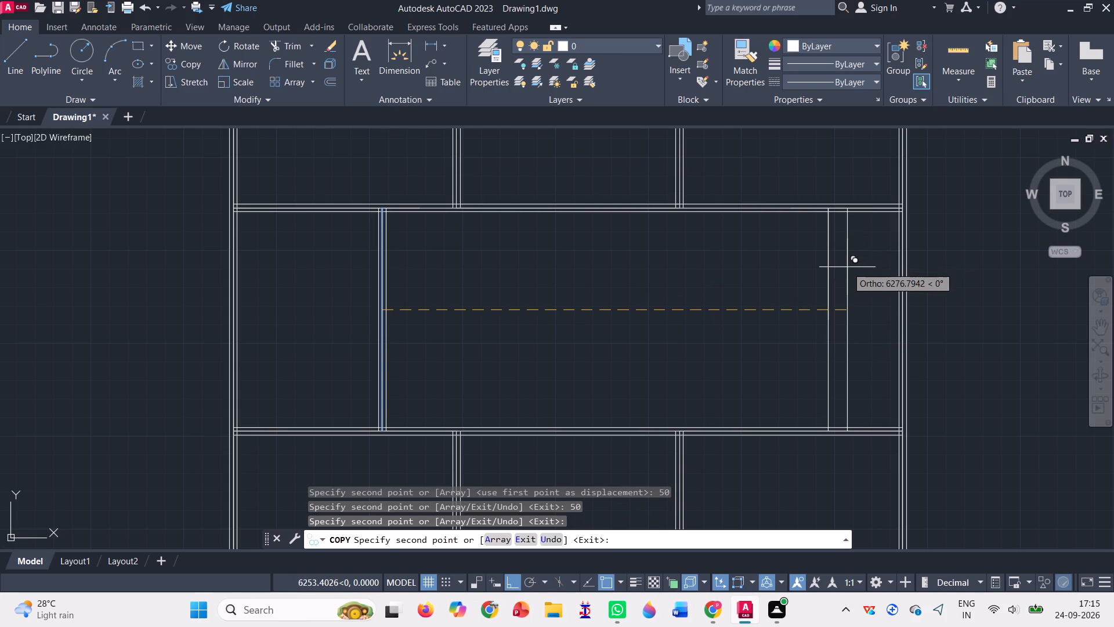
pyautogui.press('Escape')
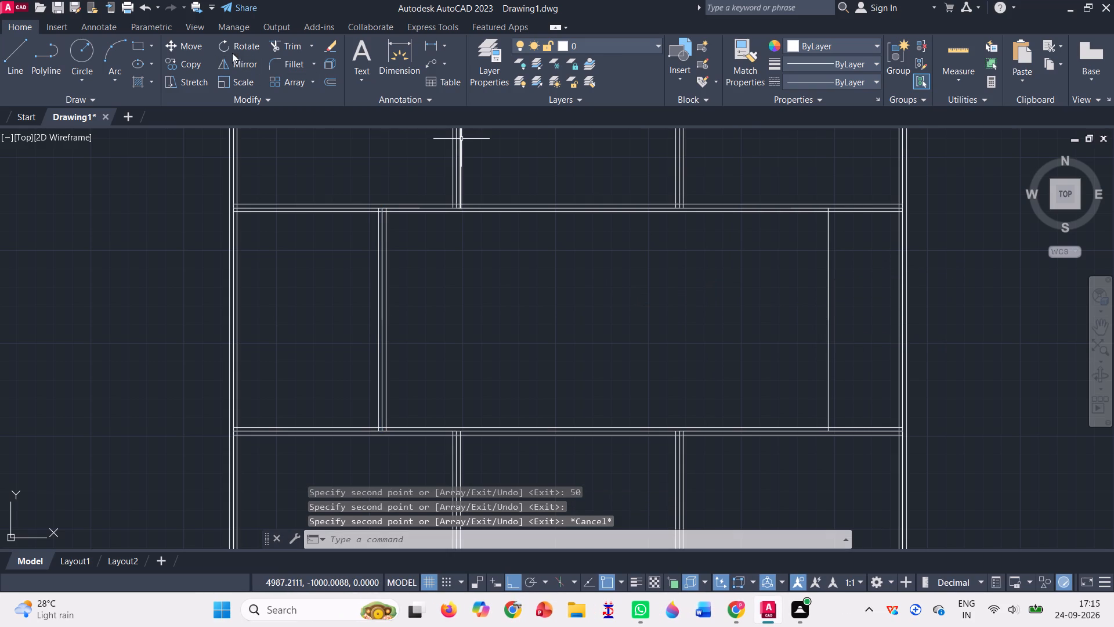
# Copy the right side partition's full-height middle line 50 units to each side.
pyautogui.click(187, 58)
pyautogui.click(827, 346)
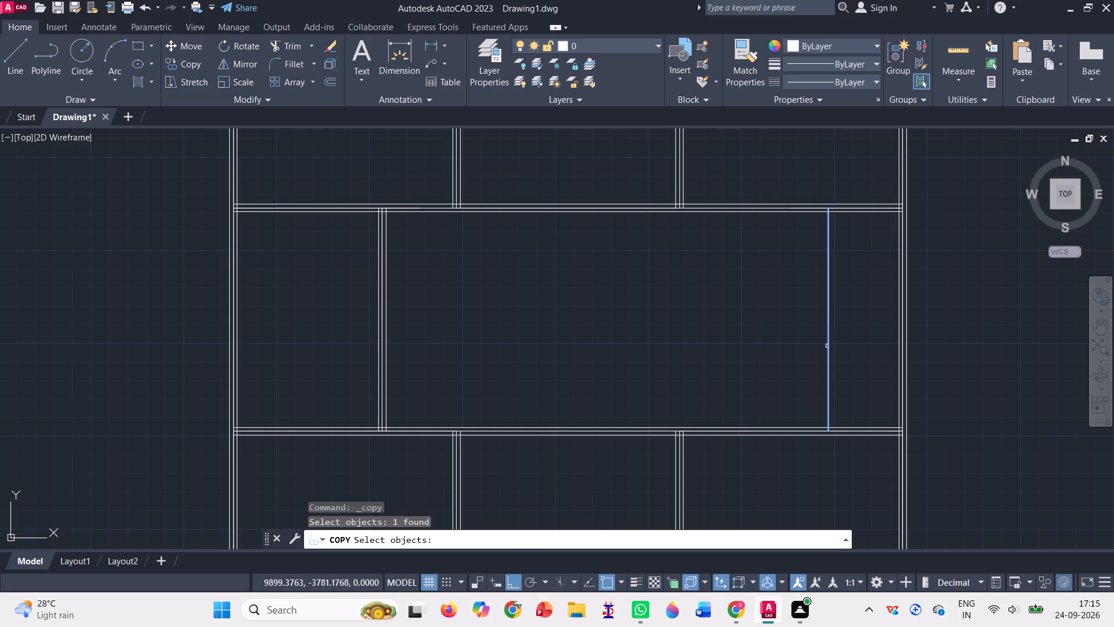
pyautogui.press('Return')
pyautogui.click(827, 346)
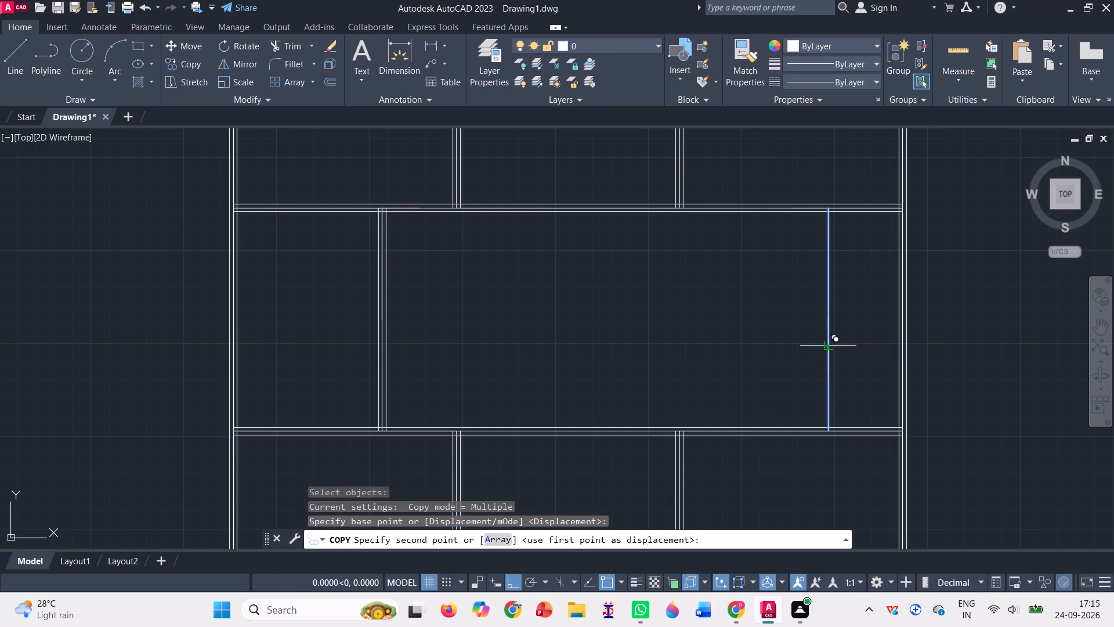
pyautogui.write('50')
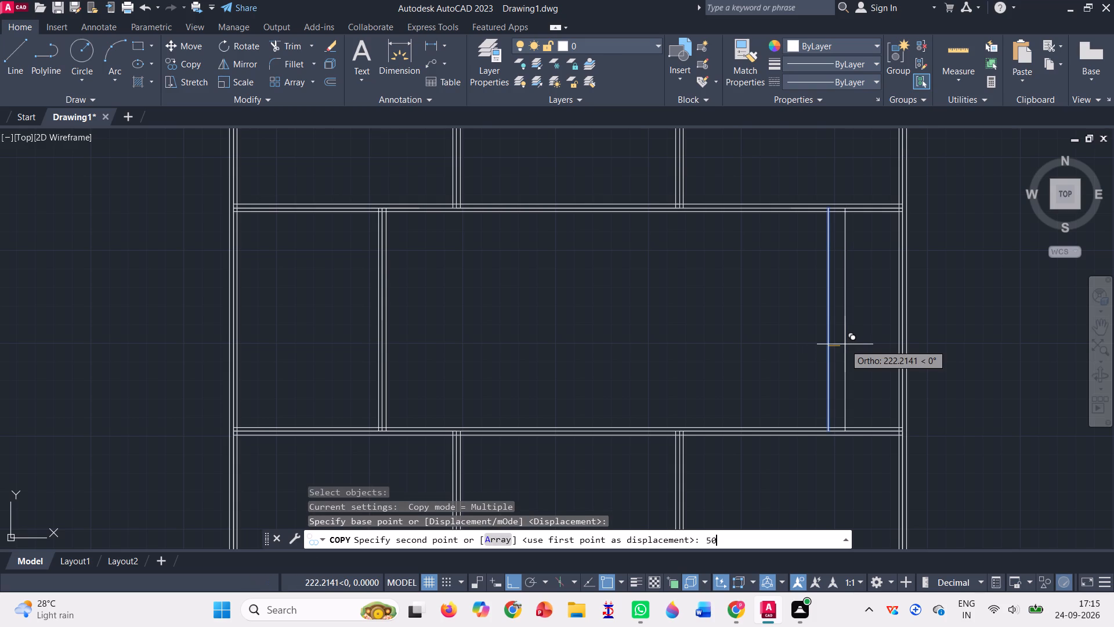
pyautogui.press('Return')
pyautogui.write('50')
pyautogui.press('Return')
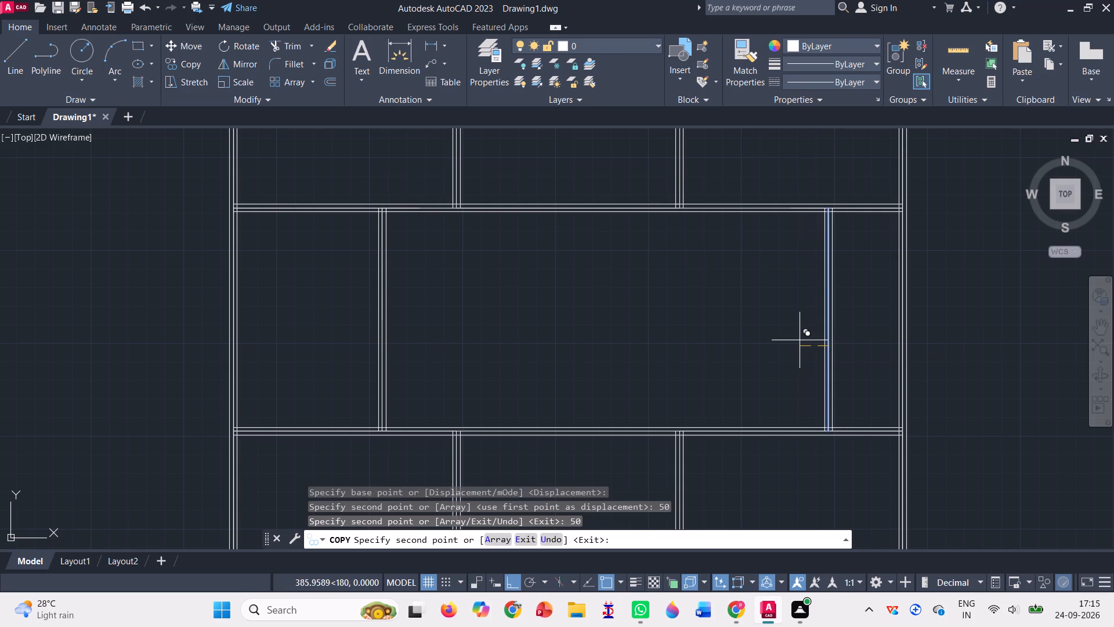
pyautogui.press('Escape')
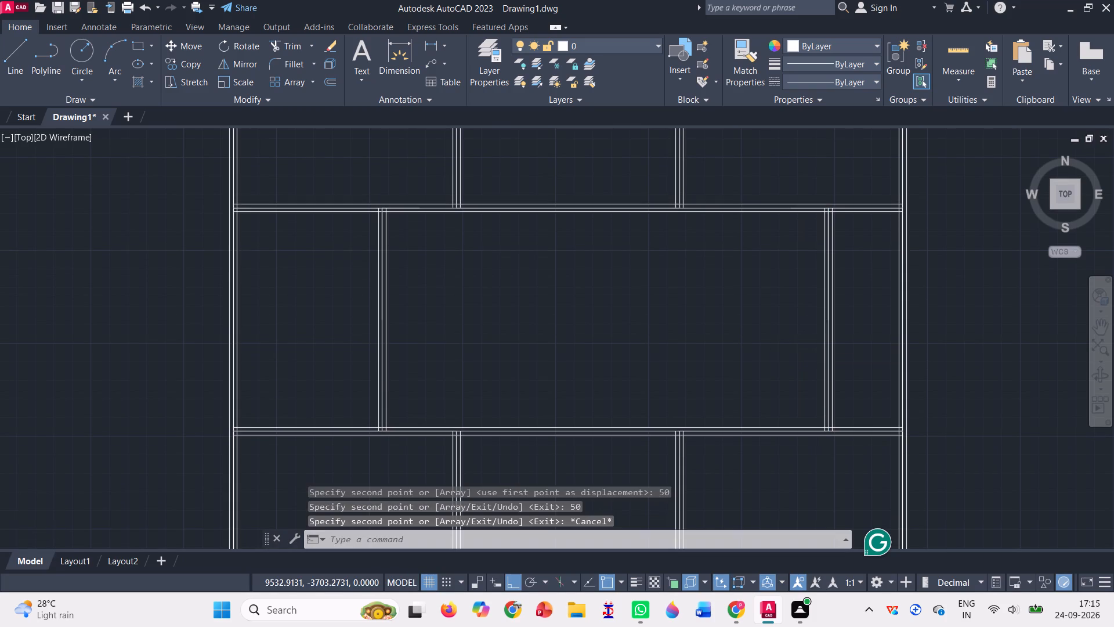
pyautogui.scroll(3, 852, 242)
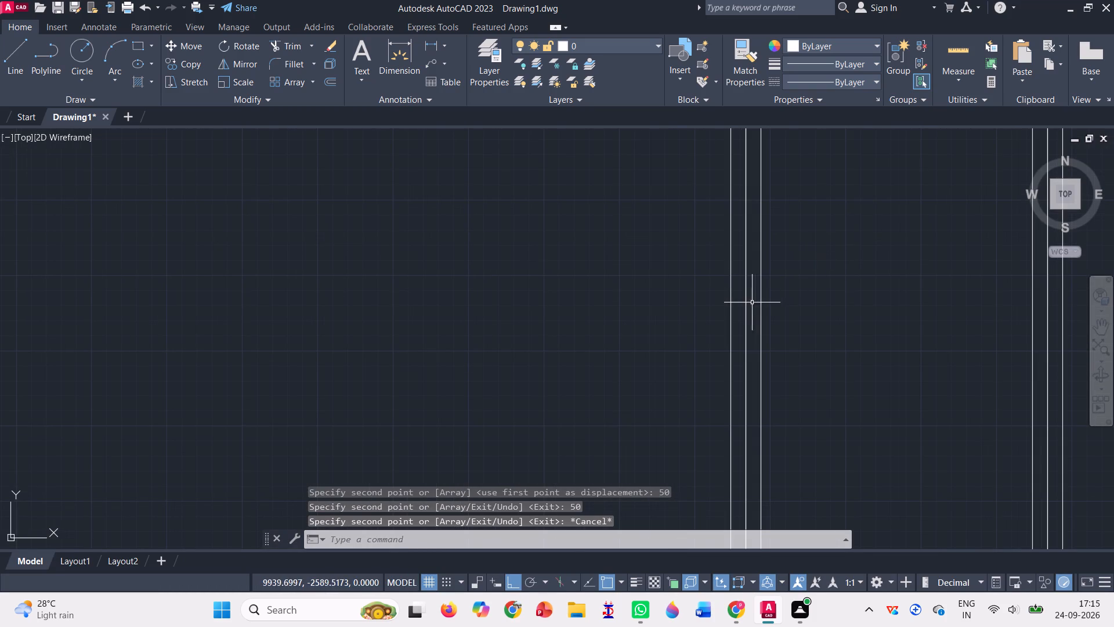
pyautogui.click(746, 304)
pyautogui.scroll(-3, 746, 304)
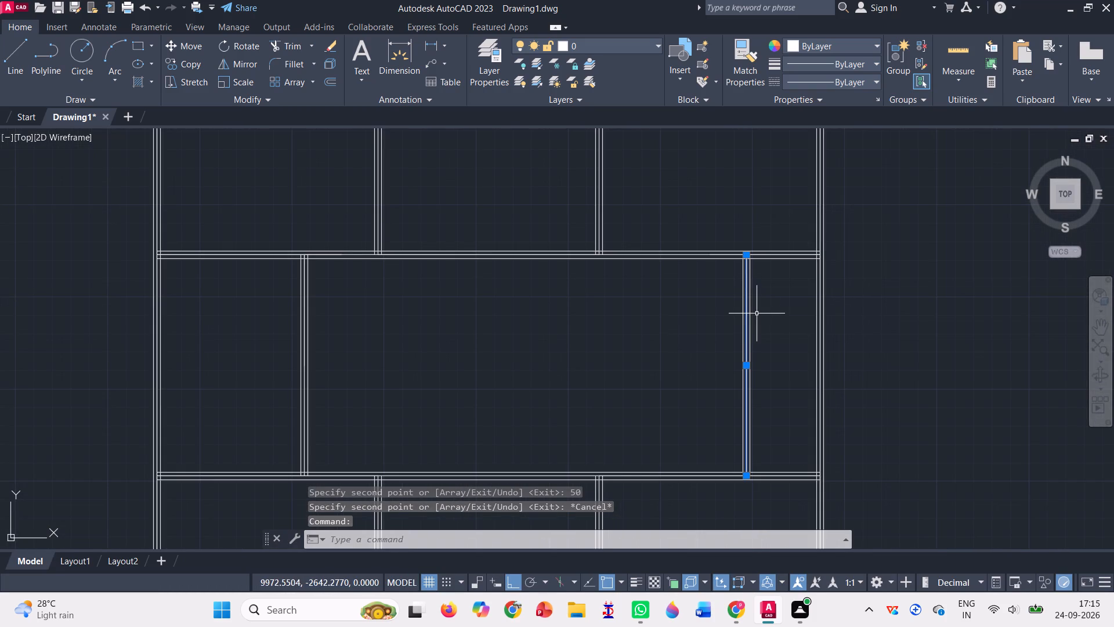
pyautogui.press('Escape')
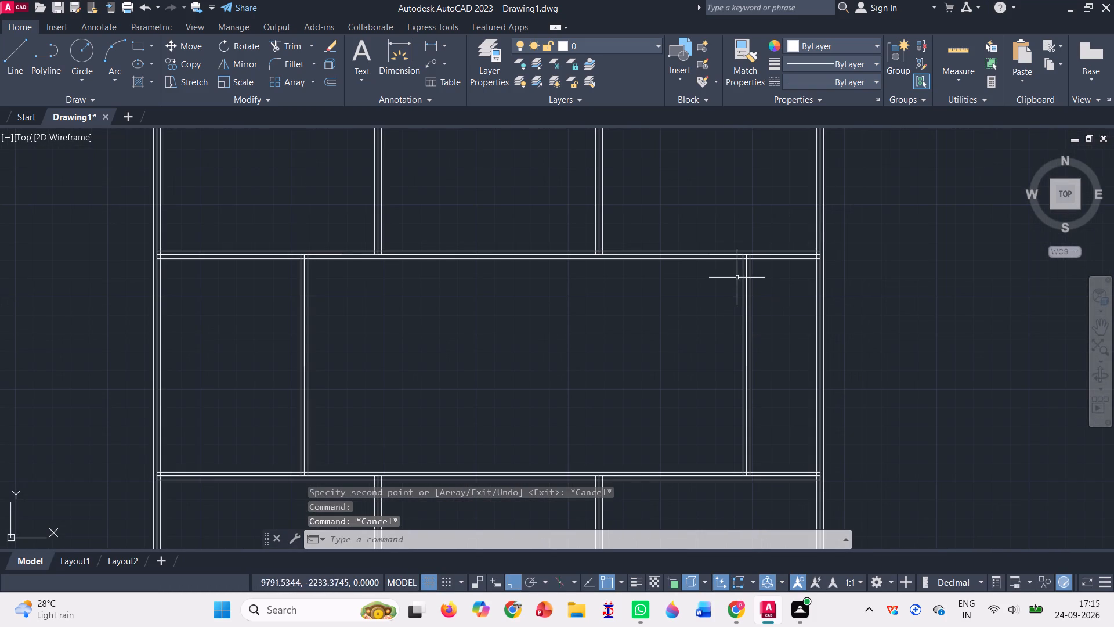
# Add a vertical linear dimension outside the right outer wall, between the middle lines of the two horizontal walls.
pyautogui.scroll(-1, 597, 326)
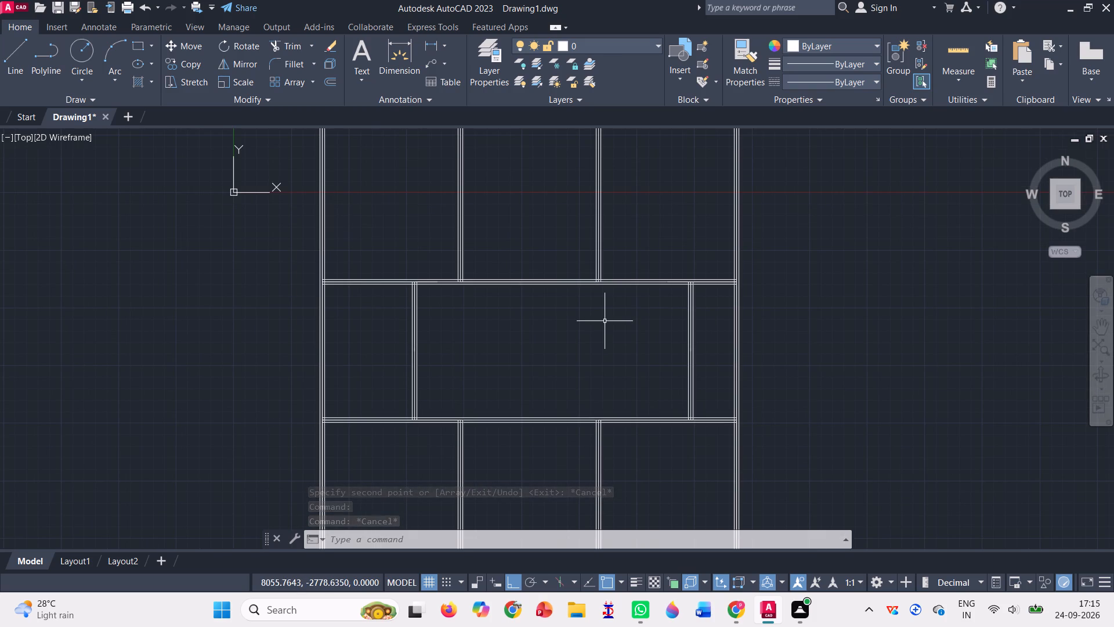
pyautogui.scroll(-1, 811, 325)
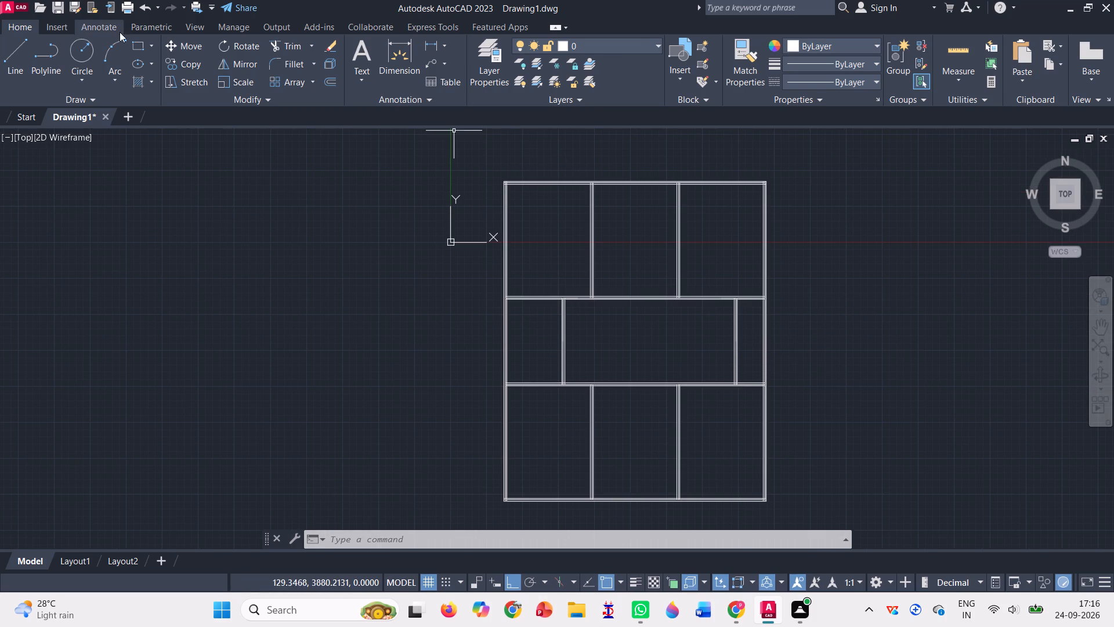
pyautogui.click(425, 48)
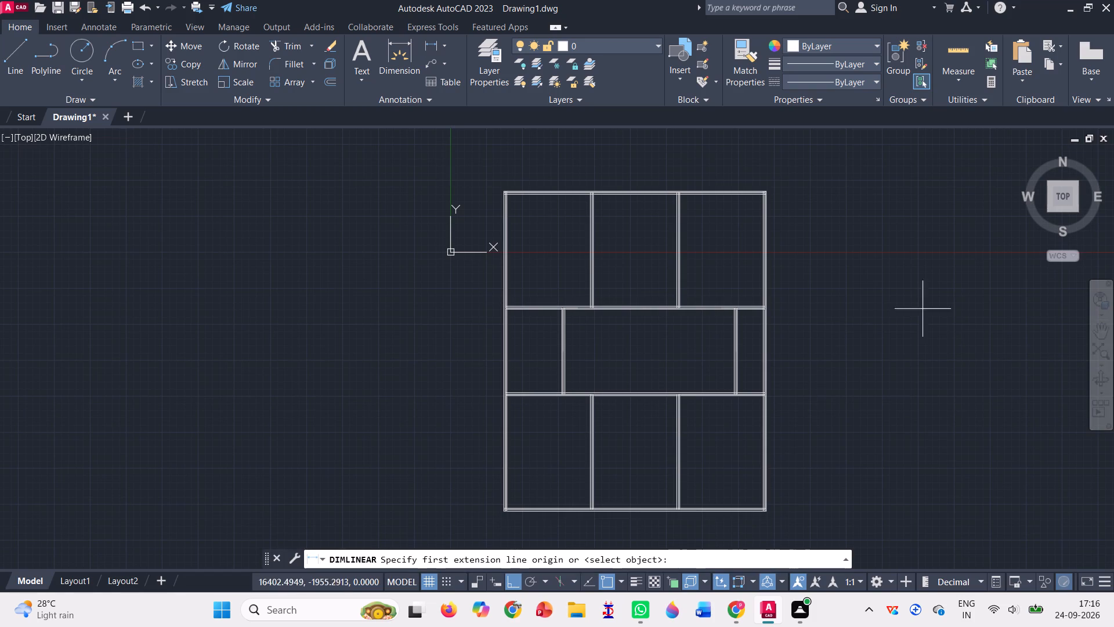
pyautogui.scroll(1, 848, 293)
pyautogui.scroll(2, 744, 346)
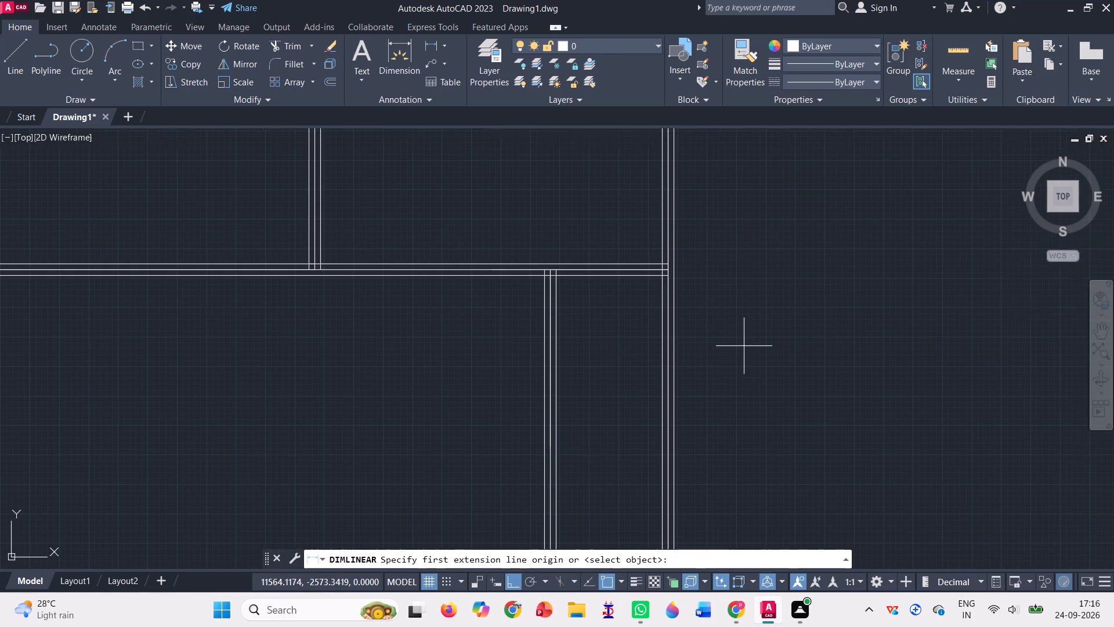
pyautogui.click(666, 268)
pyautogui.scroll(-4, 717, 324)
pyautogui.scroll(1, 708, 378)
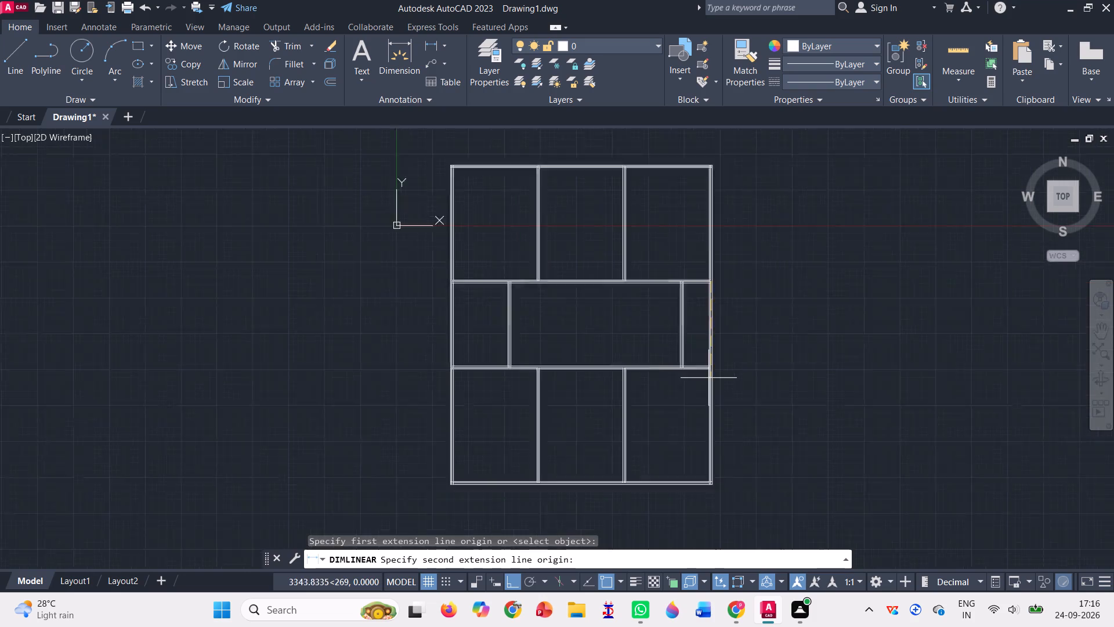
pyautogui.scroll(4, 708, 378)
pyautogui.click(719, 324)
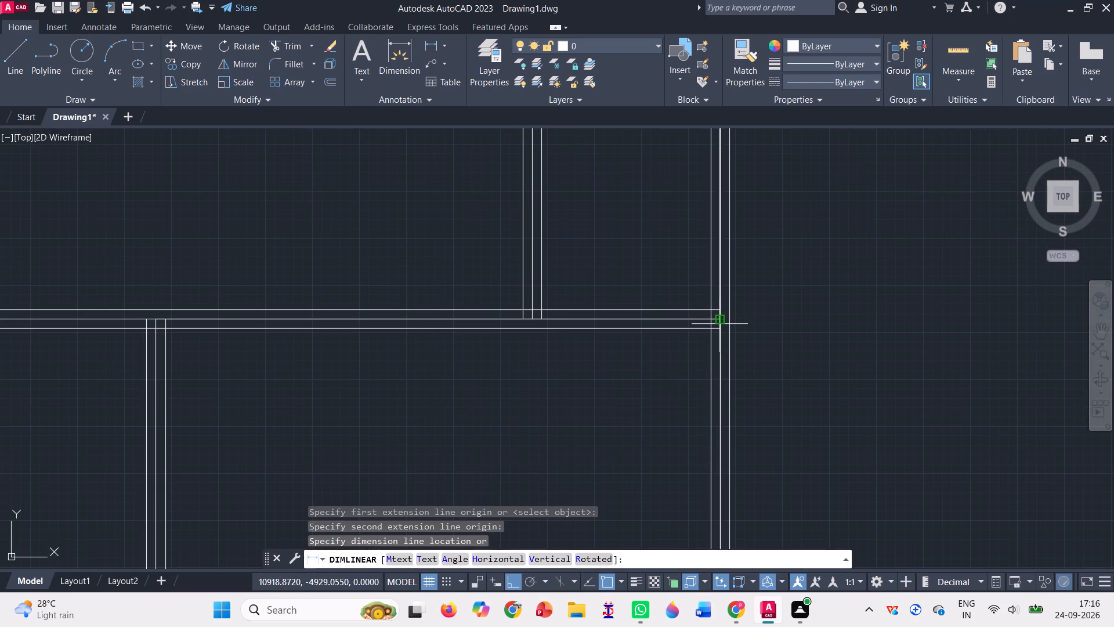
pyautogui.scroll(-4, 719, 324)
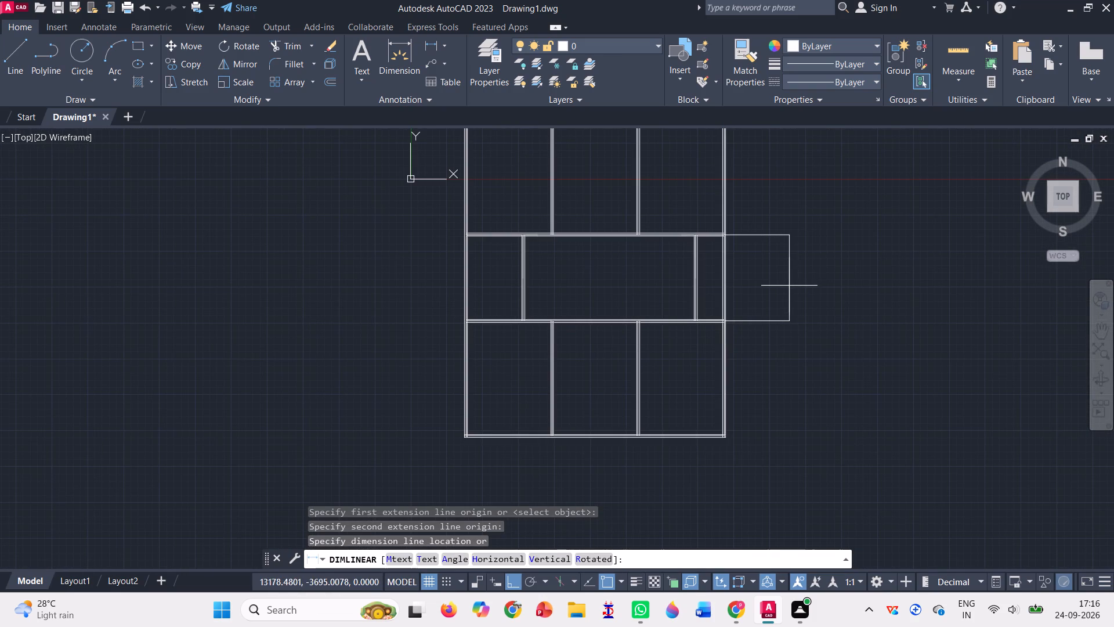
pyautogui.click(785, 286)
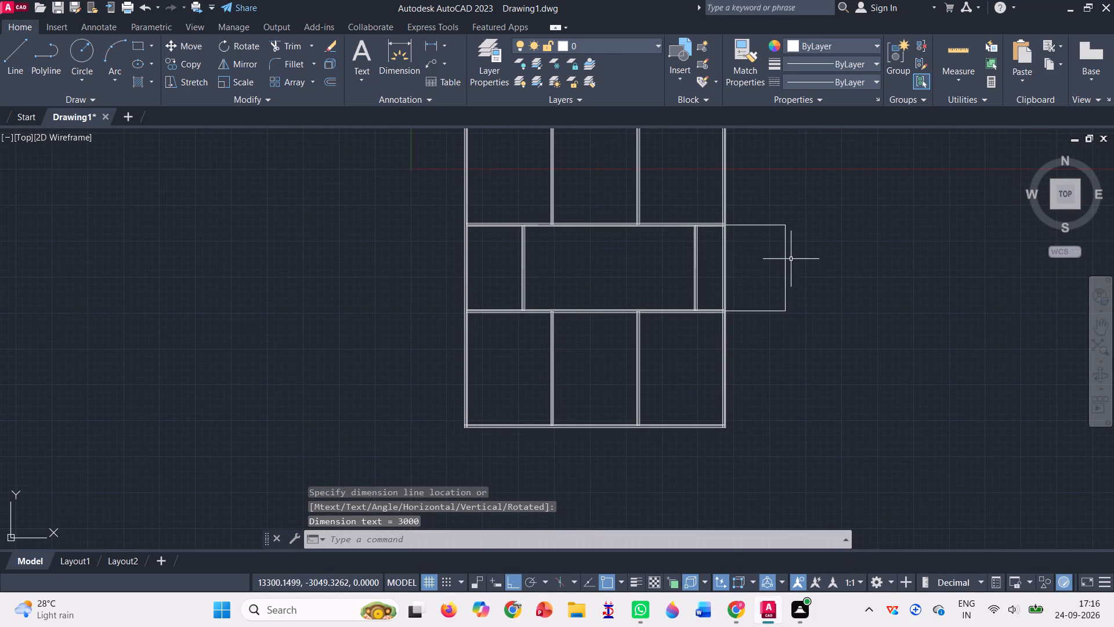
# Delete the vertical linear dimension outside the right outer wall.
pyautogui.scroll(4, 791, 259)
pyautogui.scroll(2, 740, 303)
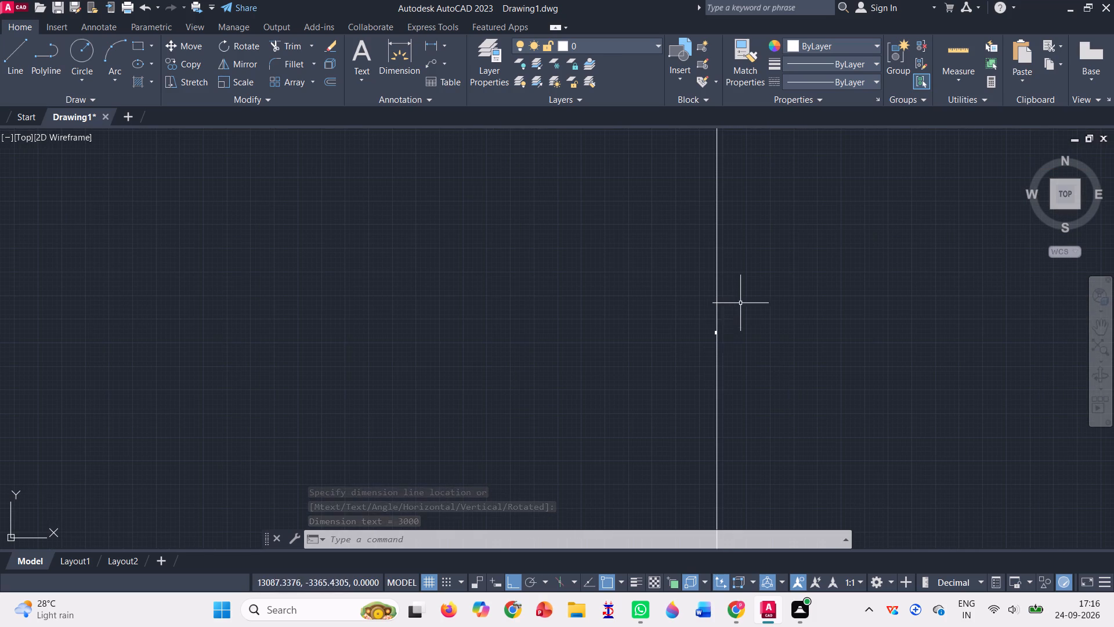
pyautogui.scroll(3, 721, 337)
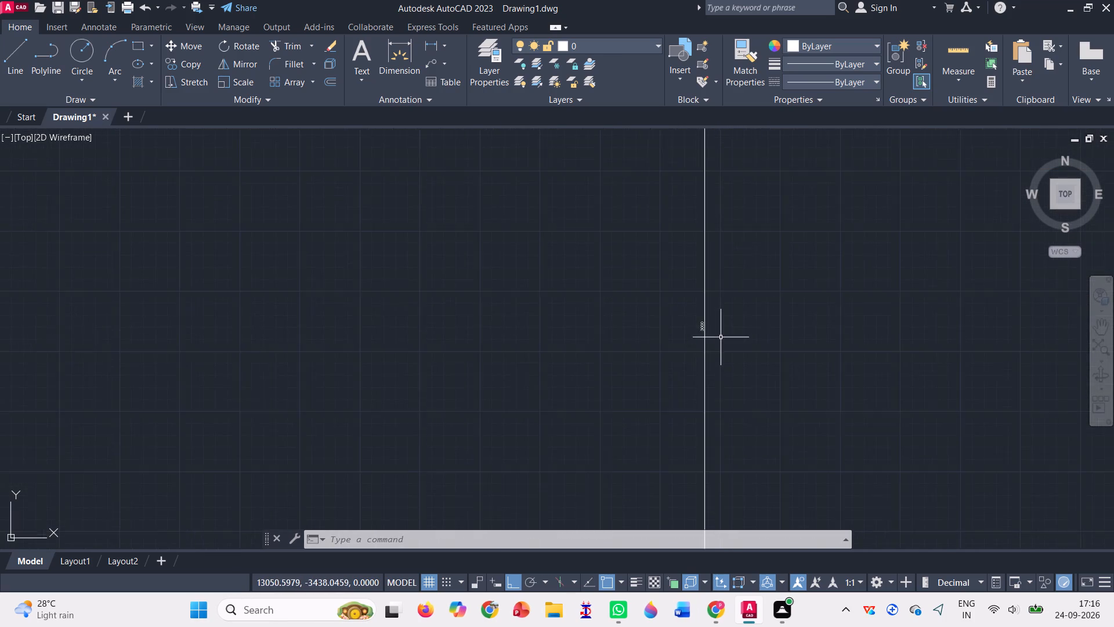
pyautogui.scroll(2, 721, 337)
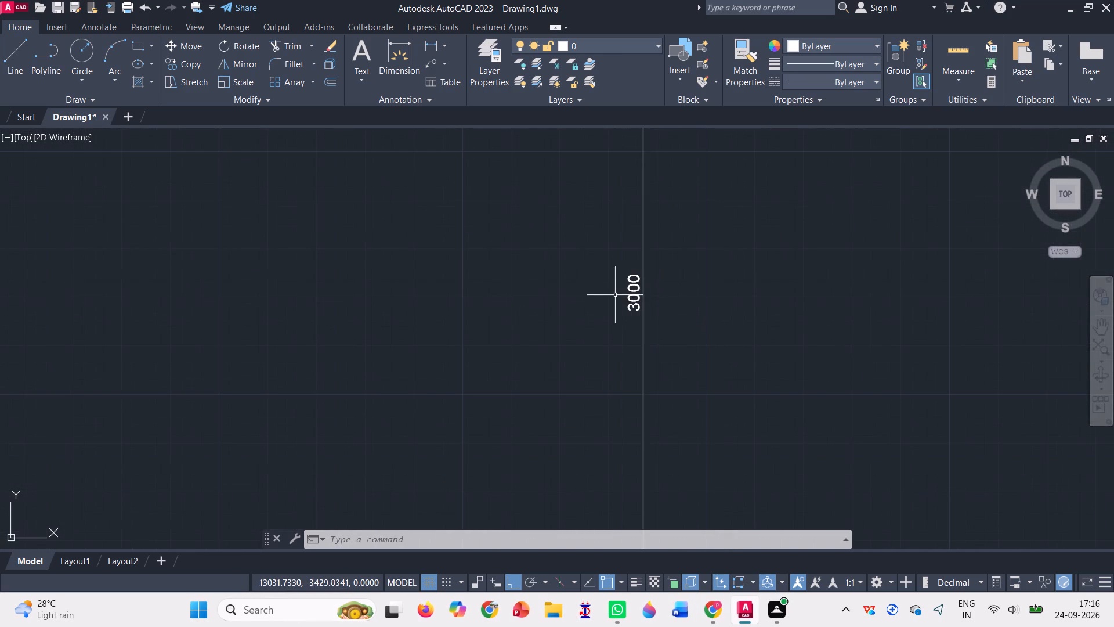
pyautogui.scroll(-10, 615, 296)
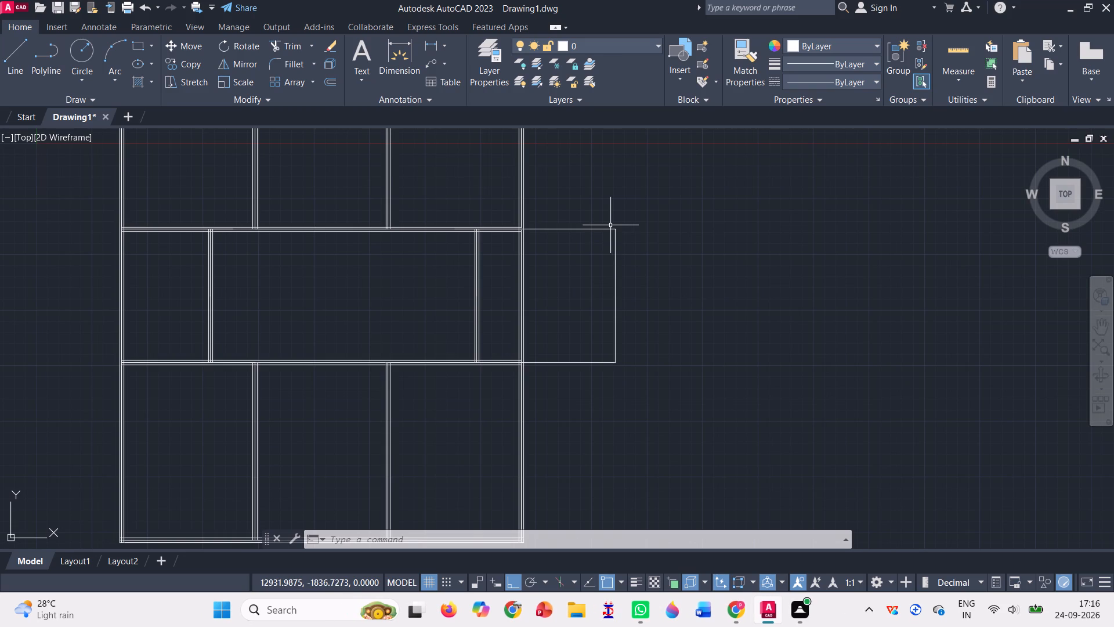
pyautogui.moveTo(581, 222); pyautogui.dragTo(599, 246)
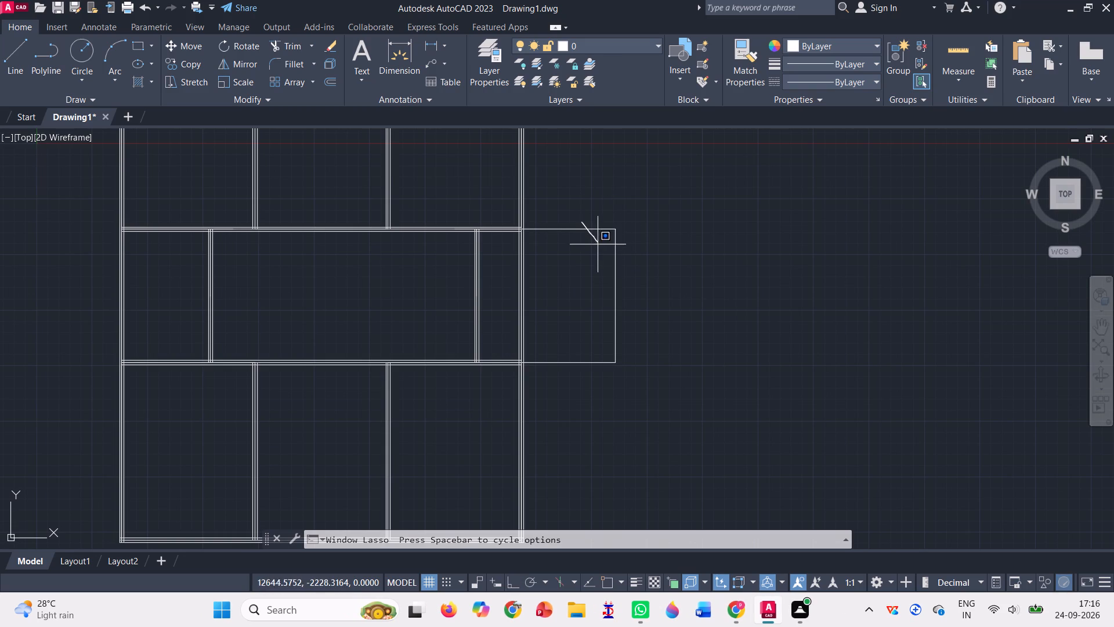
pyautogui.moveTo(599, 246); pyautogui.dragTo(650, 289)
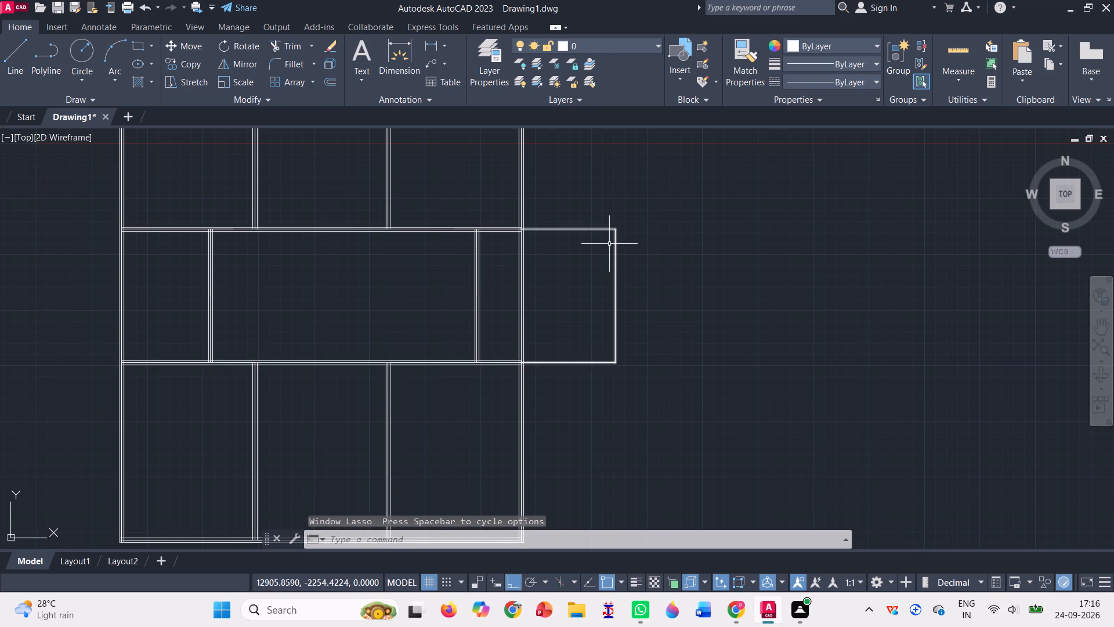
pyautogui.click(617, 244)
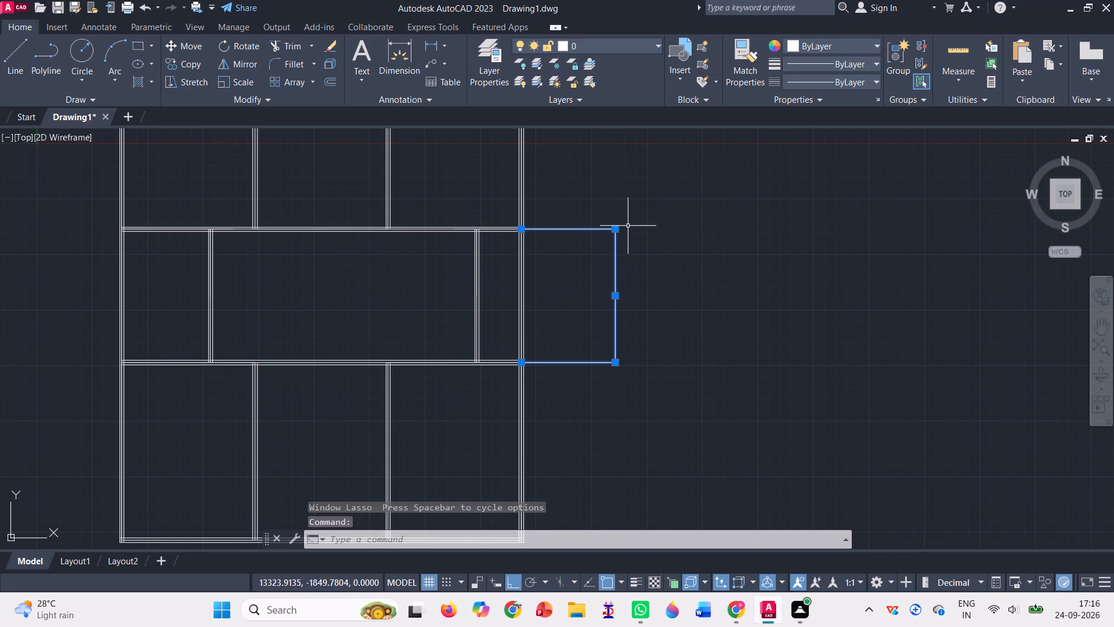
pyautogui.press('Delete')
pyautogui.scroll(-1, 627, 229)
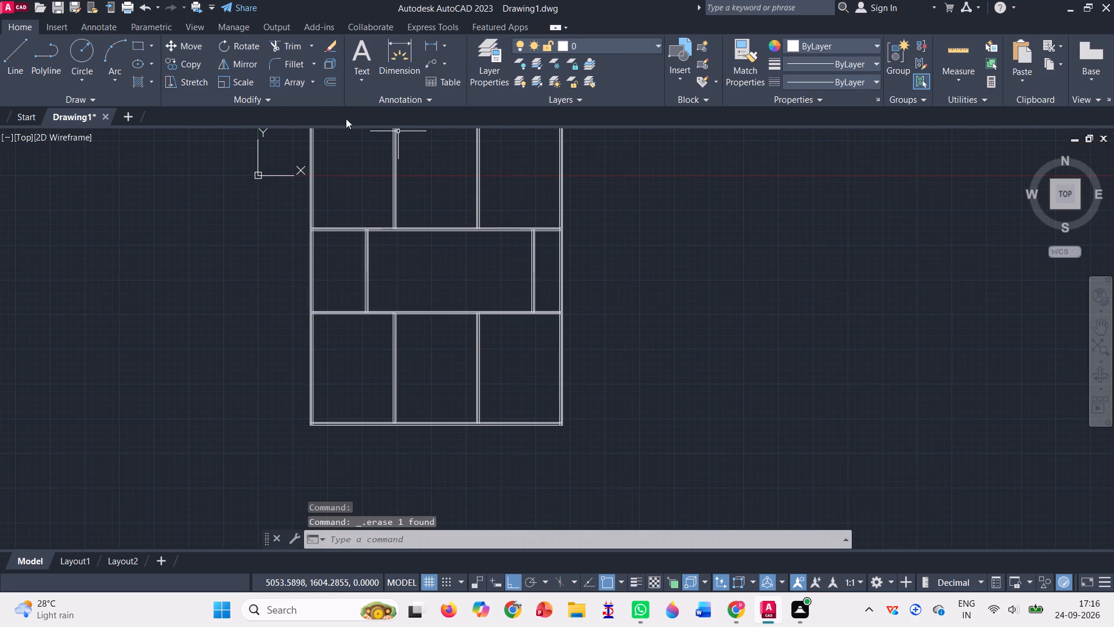
# Move the lower horizontal wall, the two partitions below it and the bottom outer wall 1000 units upward.
pyautogui.click(187, 44)
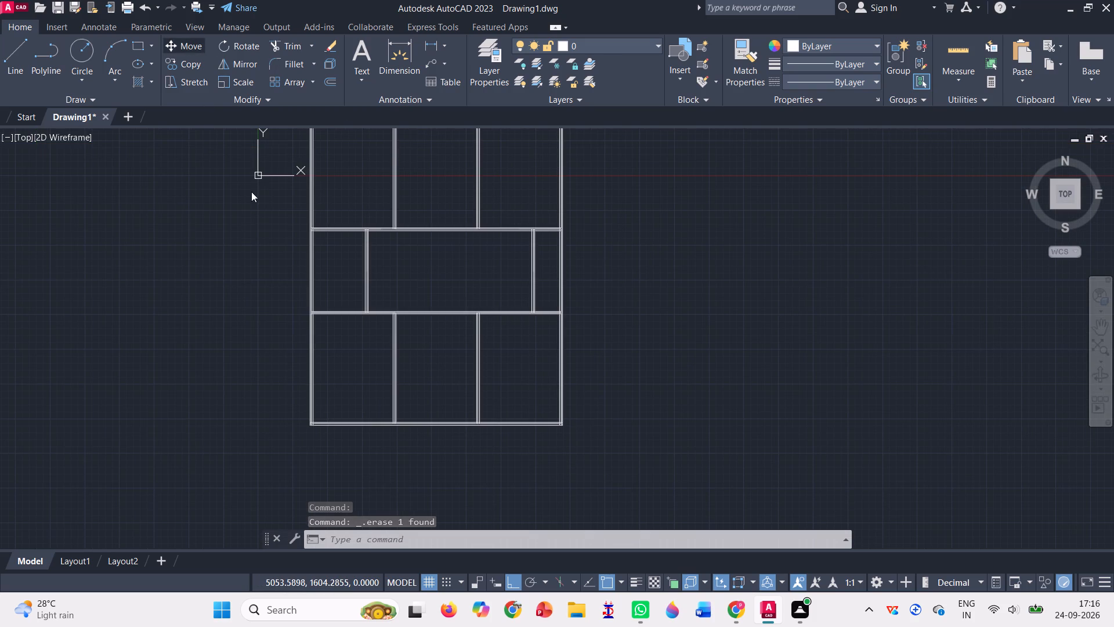
pyautogui.moveTo(258, 298); pyautogui.dragTo(392, 310)
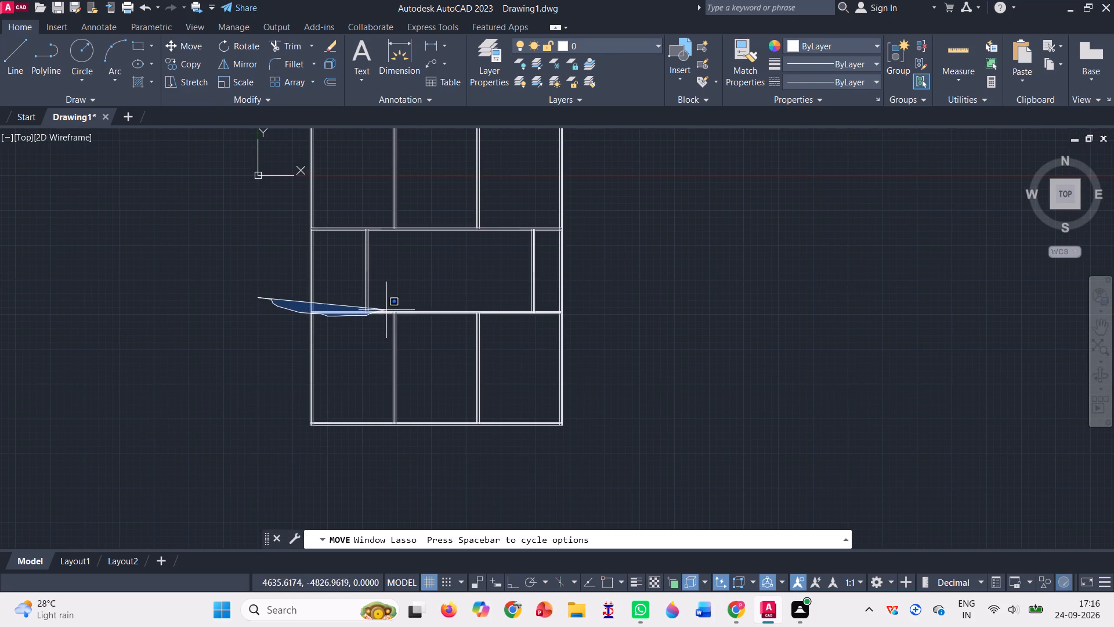
pyautogui.moveTo(392, 310); pyautogui.dragTo(618, 311)
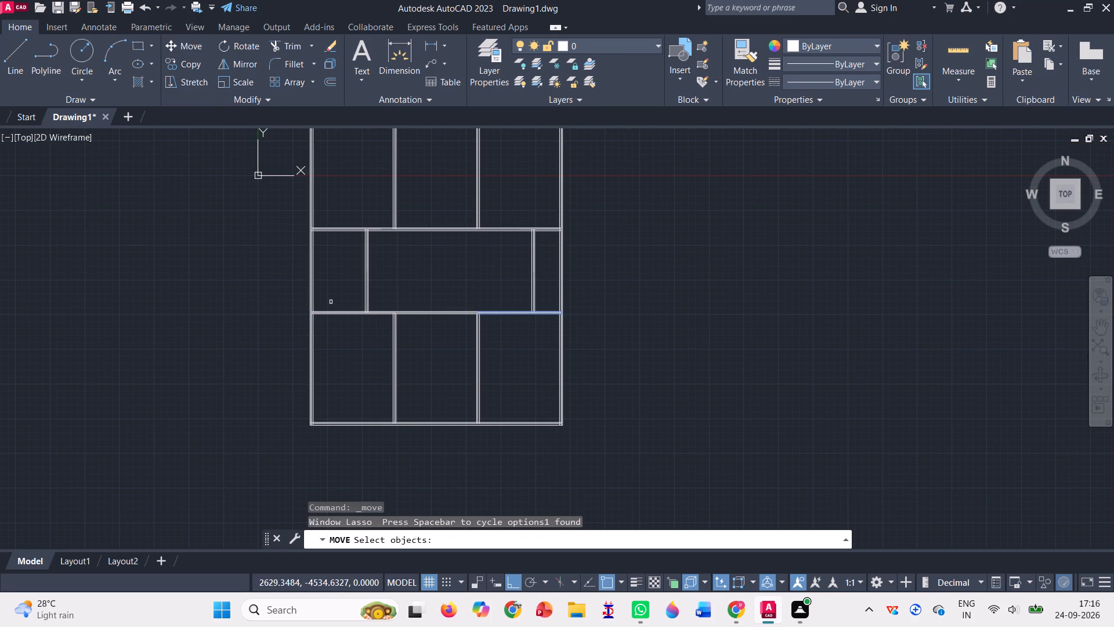
pyautogui.moveTo(274, 286); pyautogui.dragTo(614, 337)
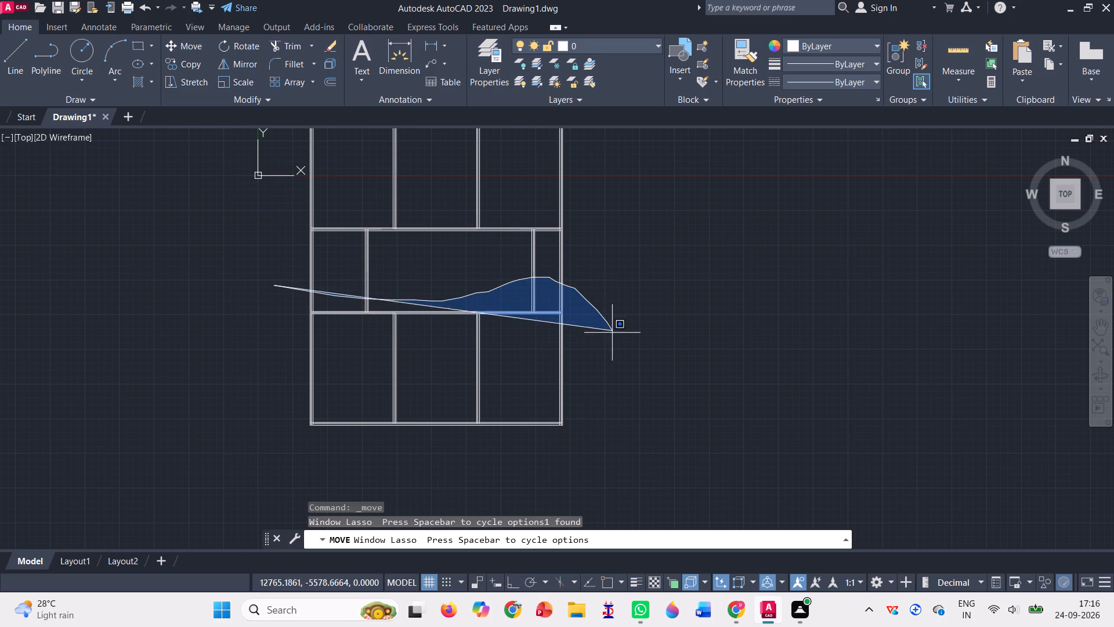
pyautogui.moveTo(614, 337); pyautogui.dragTo(364, 441)
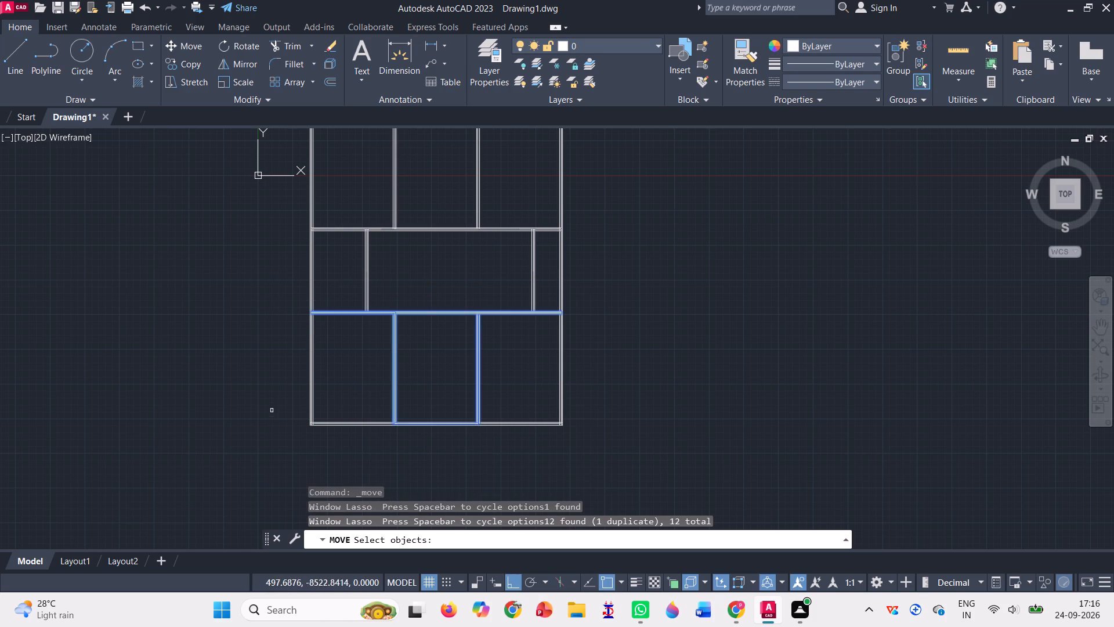
pyautogui.moveTo(272, 410); pyautogui.dragTo(508, 496)
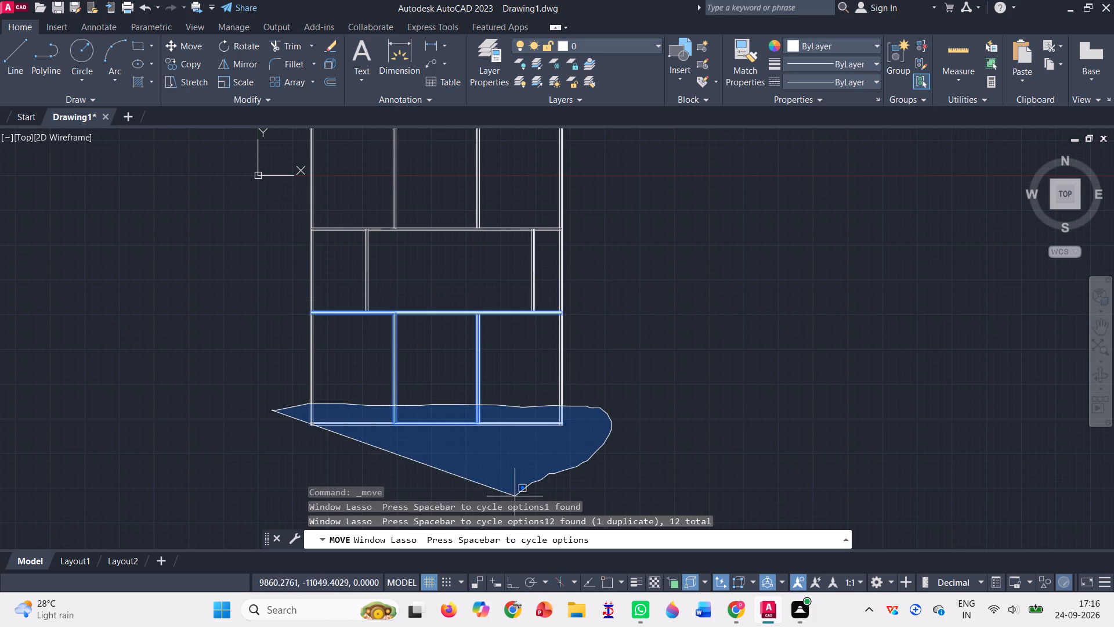
pyautogui.moveTo(508, 496); pyautogui.dragTo(428, 490)
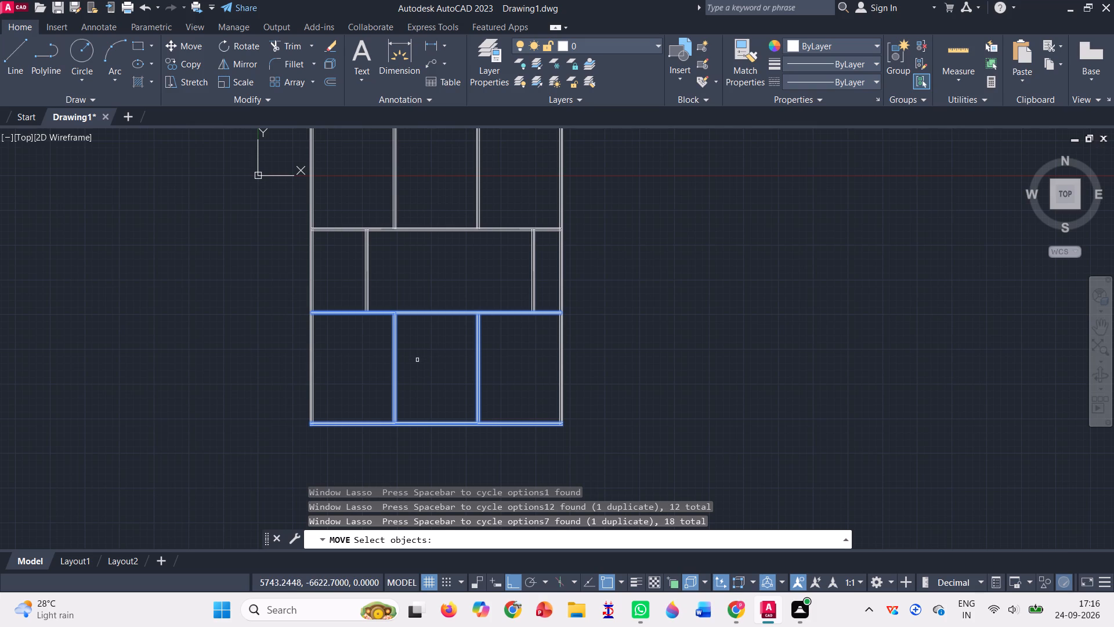
pyautogui.press('Return')
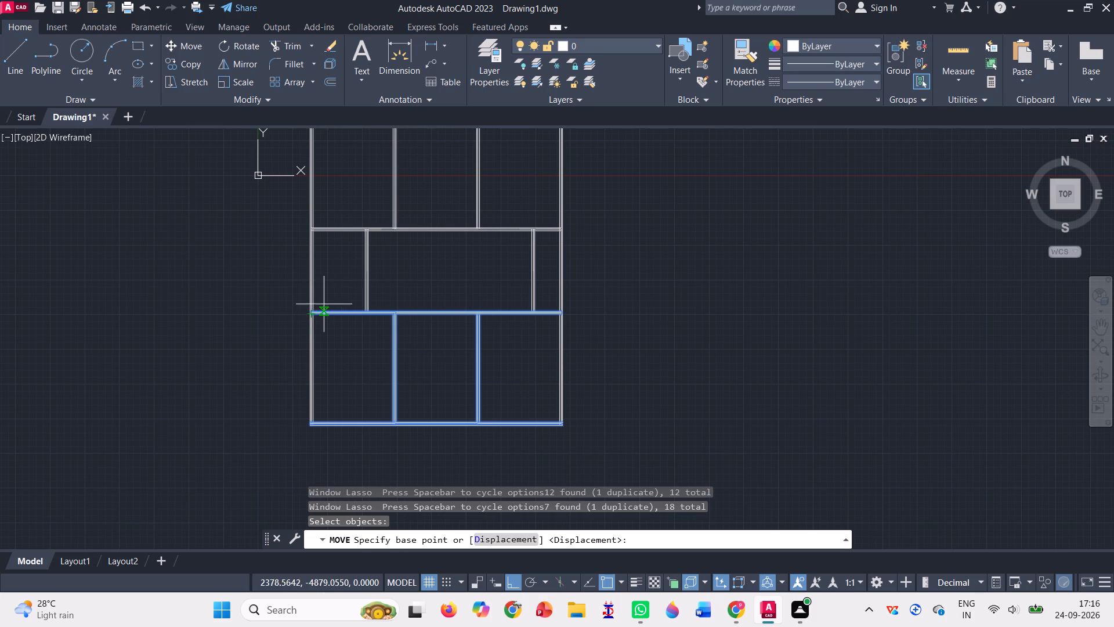
pyautogui.scroll(2, 309, 290)
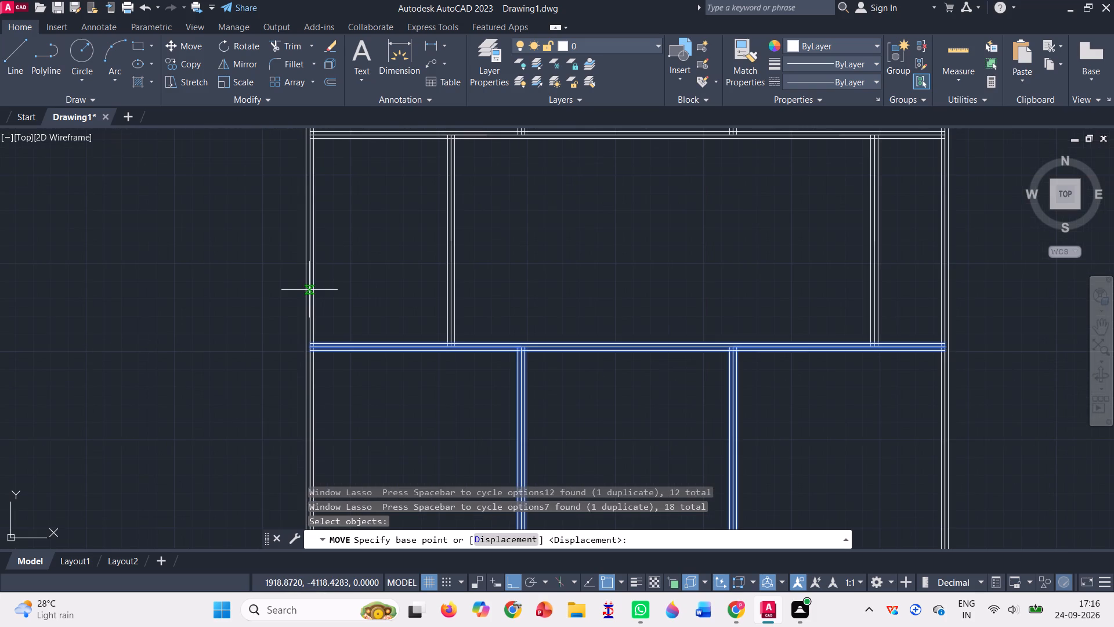
pyautogui.scroll(2, 309, 290)
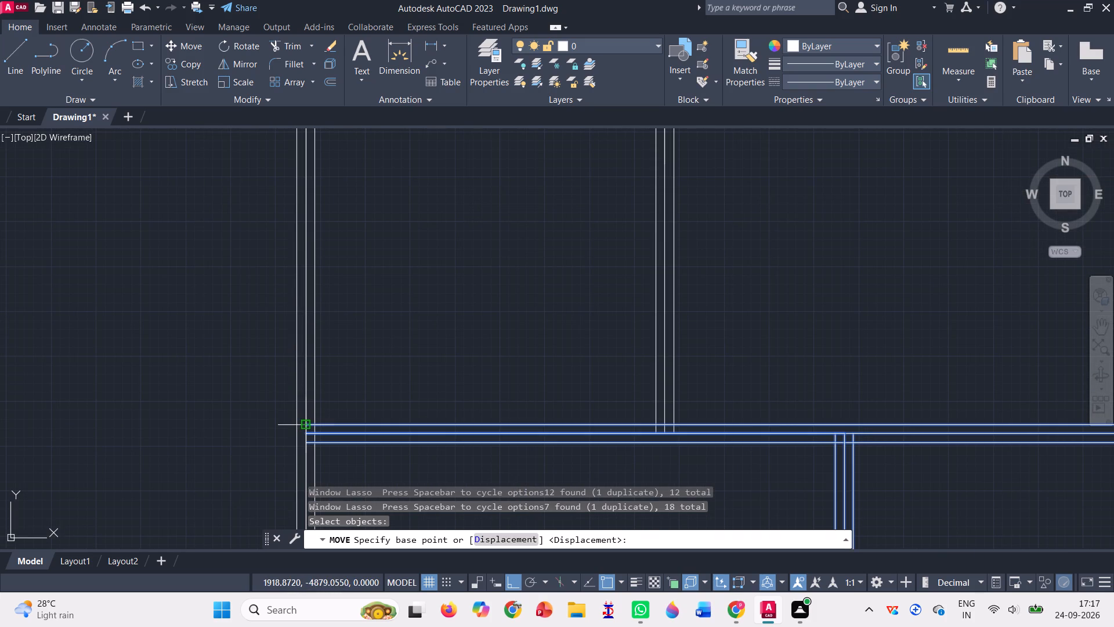
pyautogui.click(306, 427)
pyautogui.scroll(-2, 309, 419)
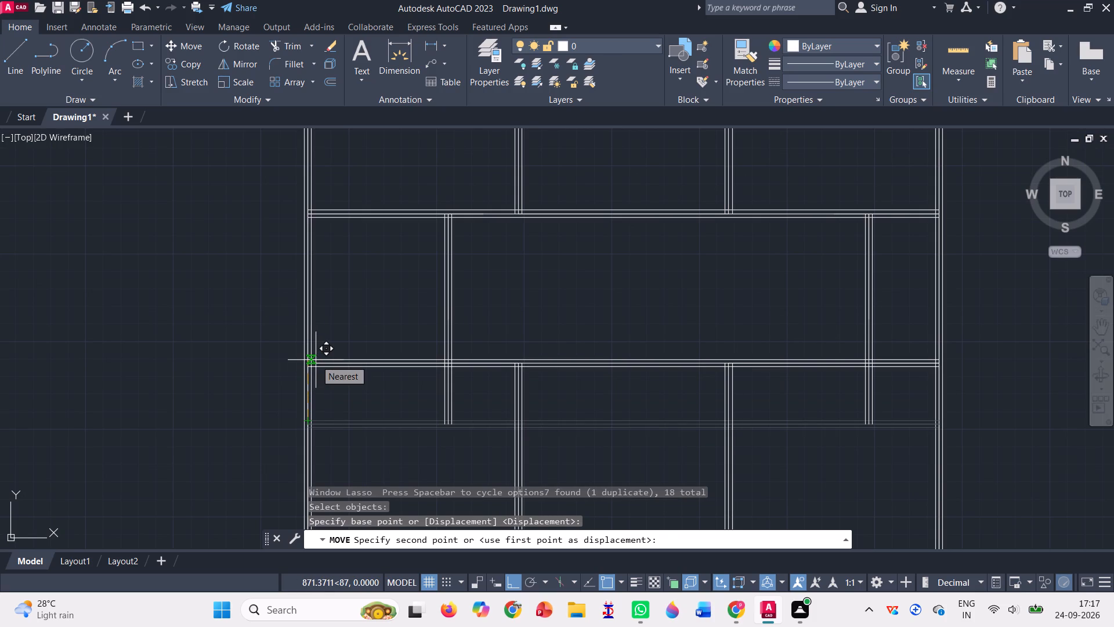
pyautogui.write('1000')
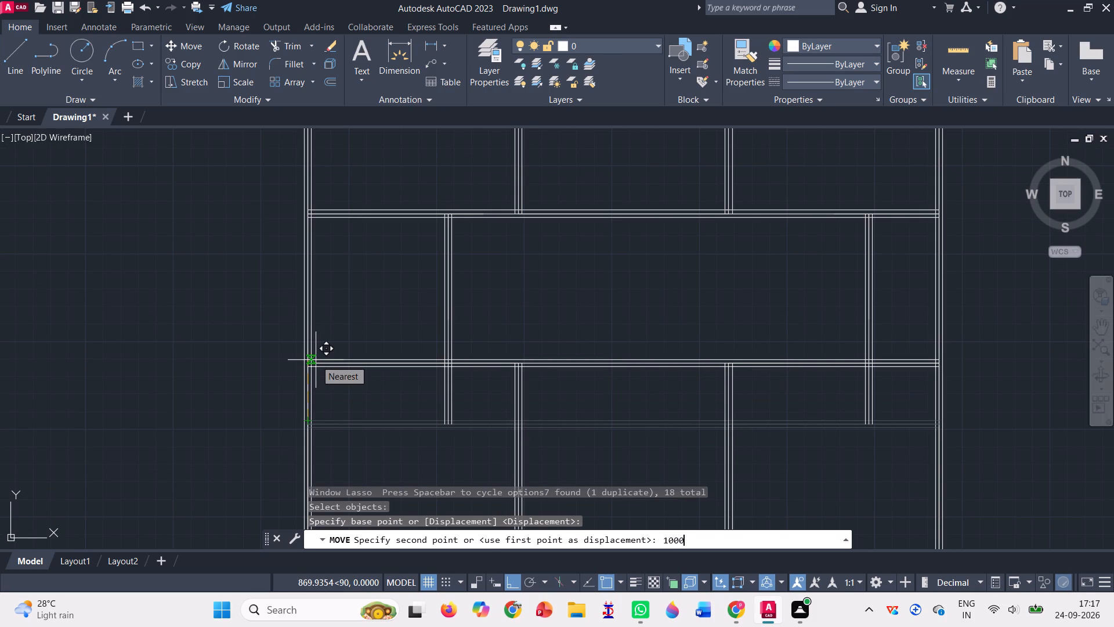
pyautogui.press('Return')
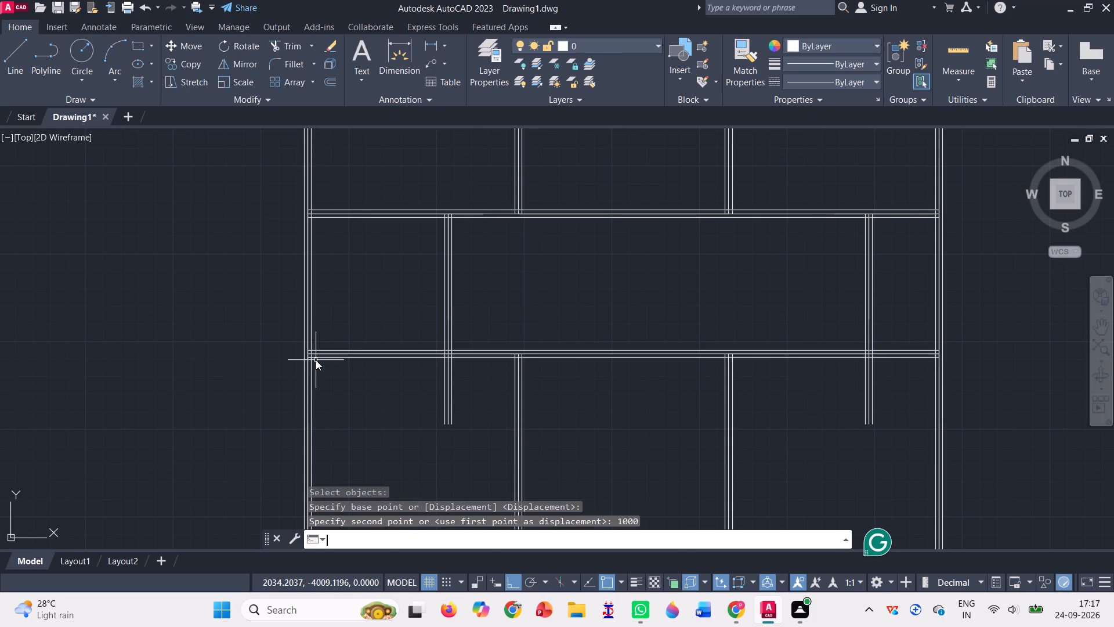
pyautogui.press('Escape')
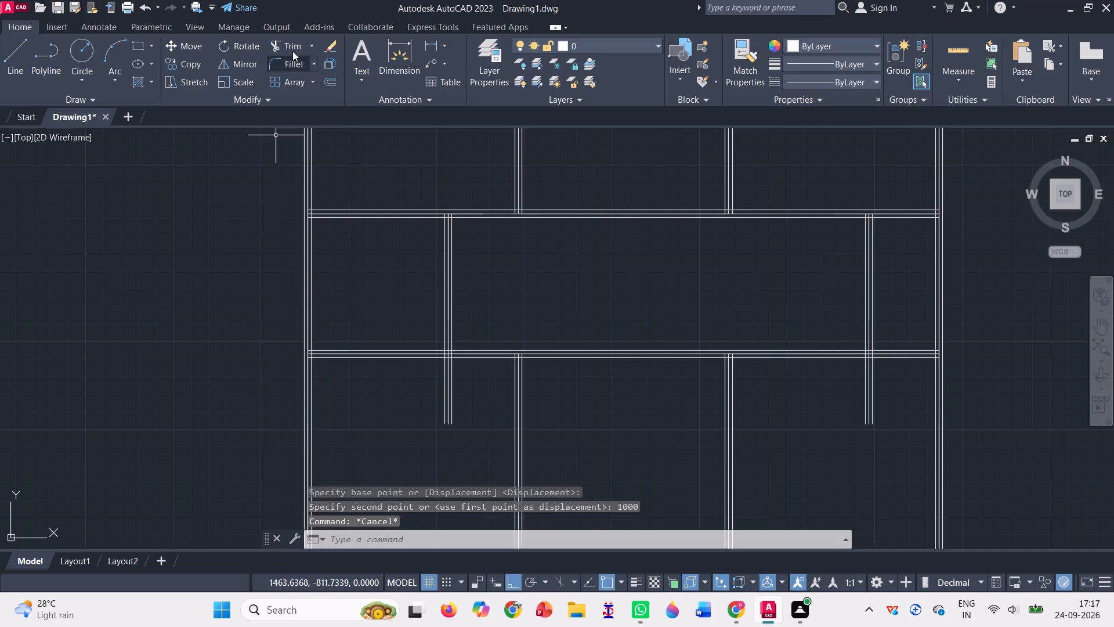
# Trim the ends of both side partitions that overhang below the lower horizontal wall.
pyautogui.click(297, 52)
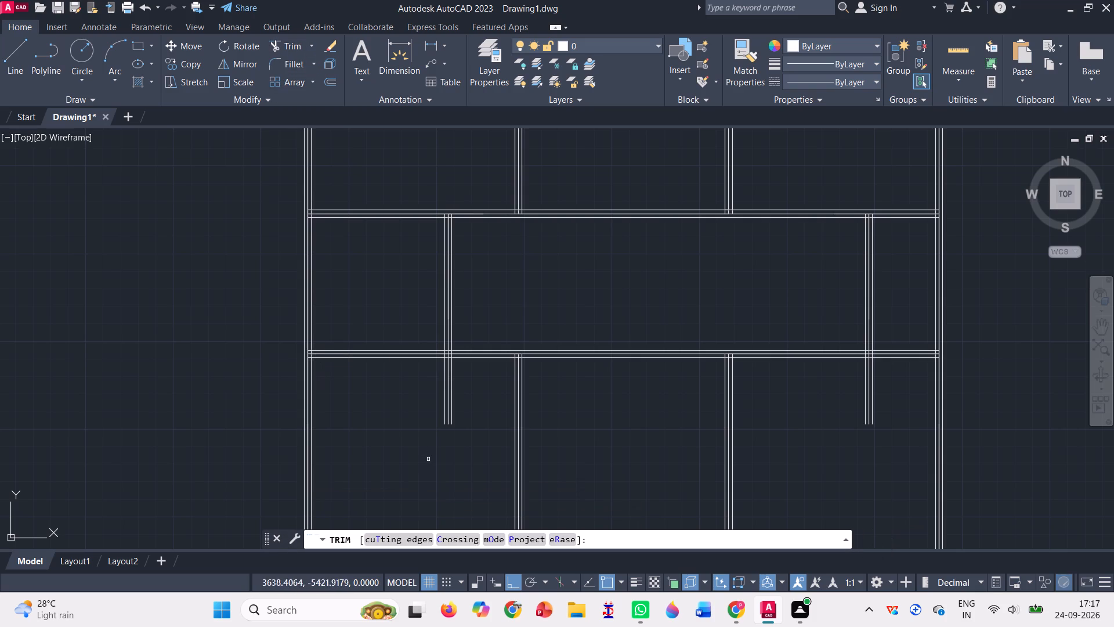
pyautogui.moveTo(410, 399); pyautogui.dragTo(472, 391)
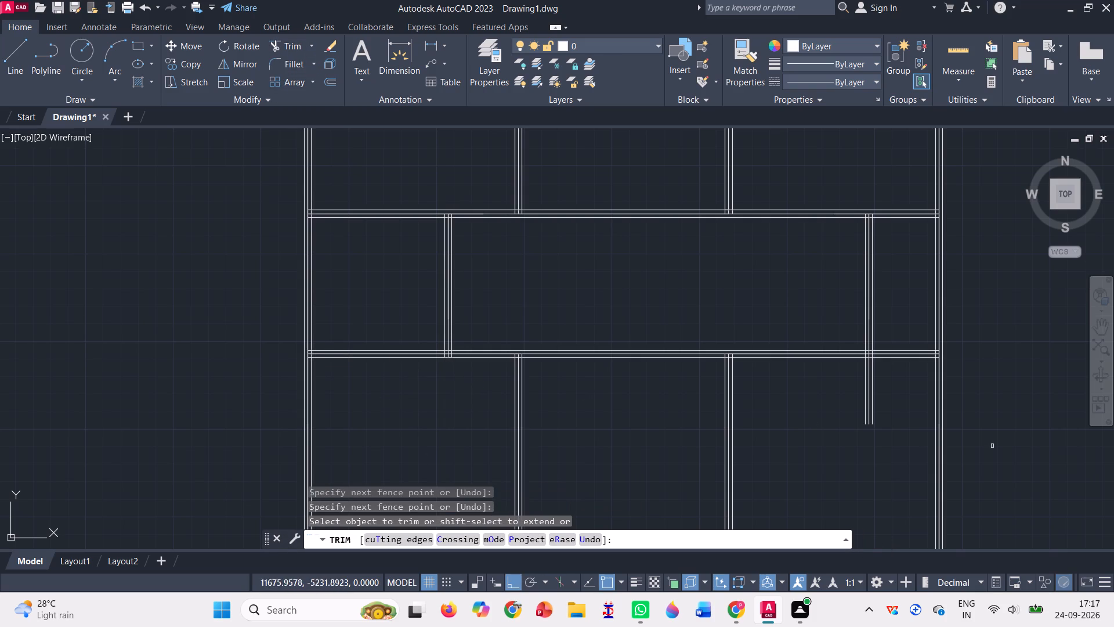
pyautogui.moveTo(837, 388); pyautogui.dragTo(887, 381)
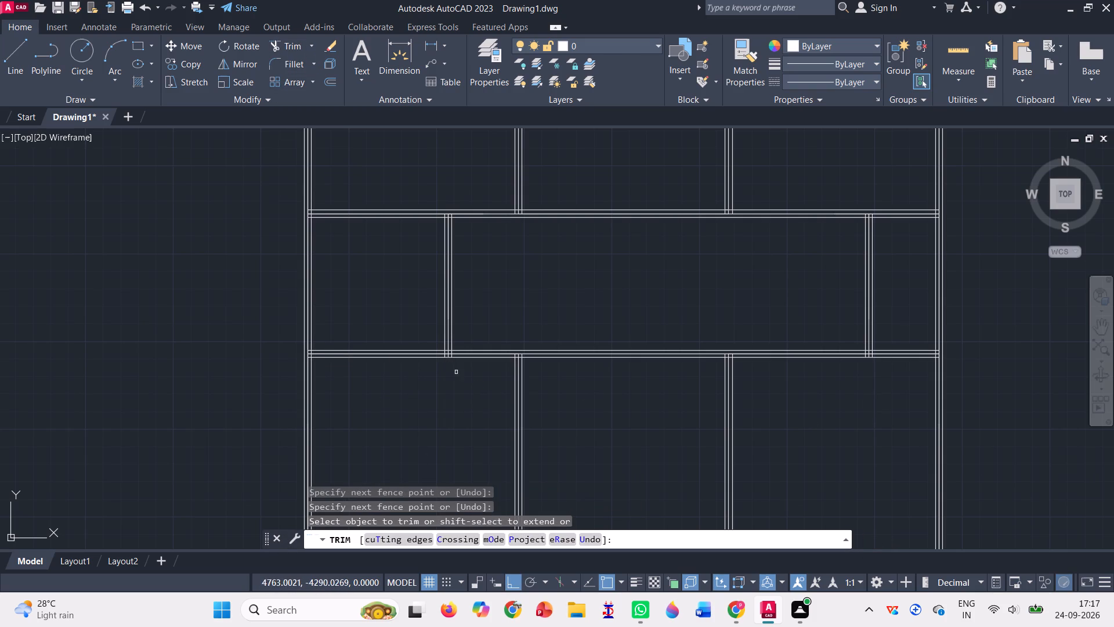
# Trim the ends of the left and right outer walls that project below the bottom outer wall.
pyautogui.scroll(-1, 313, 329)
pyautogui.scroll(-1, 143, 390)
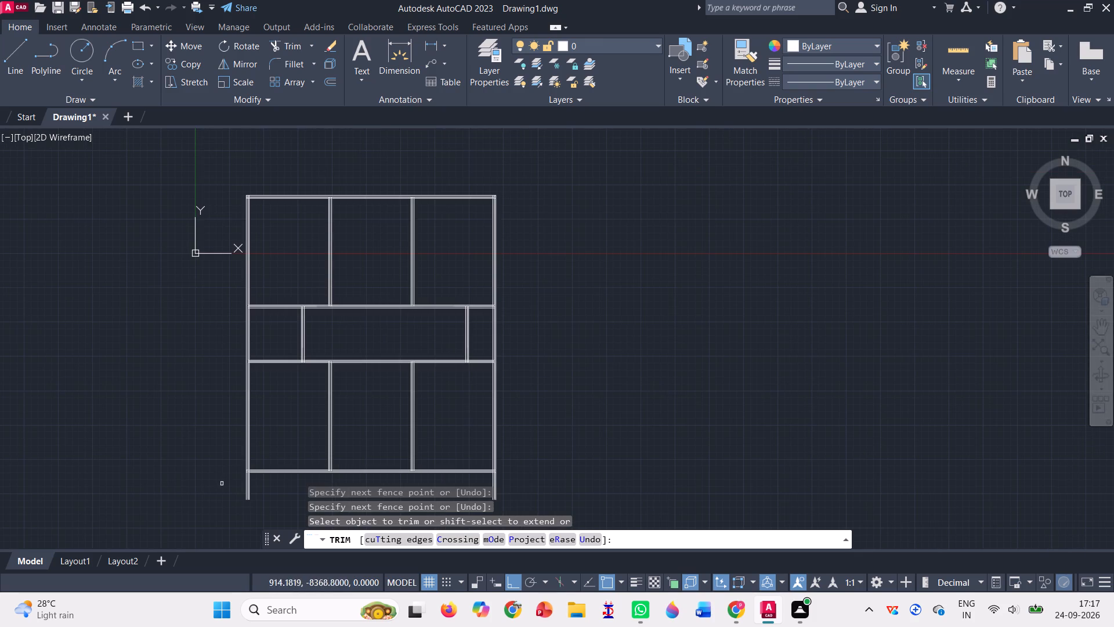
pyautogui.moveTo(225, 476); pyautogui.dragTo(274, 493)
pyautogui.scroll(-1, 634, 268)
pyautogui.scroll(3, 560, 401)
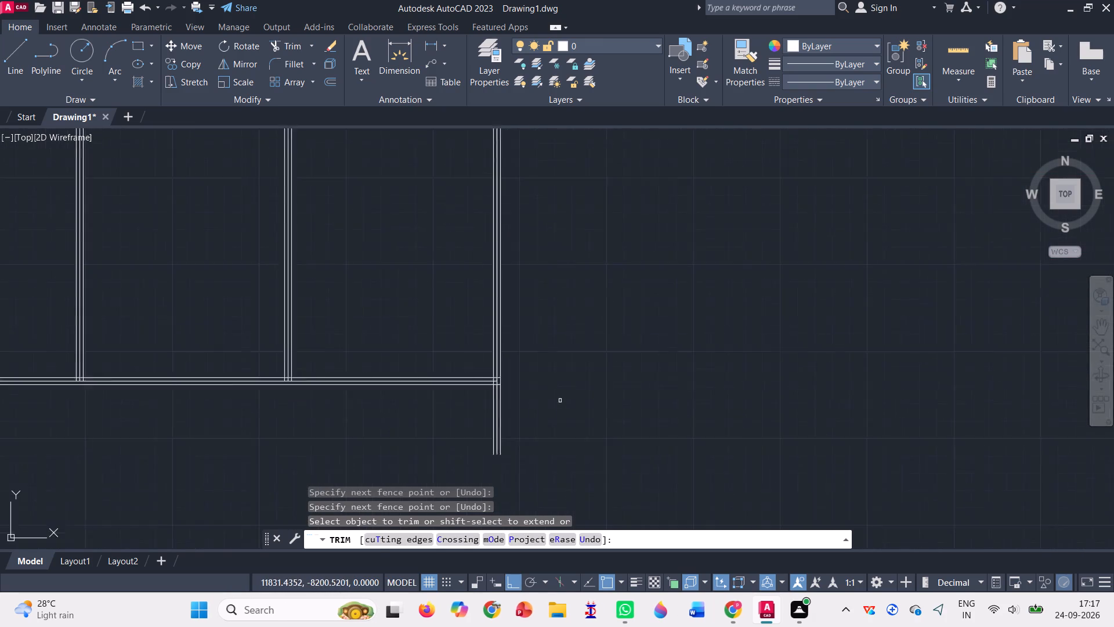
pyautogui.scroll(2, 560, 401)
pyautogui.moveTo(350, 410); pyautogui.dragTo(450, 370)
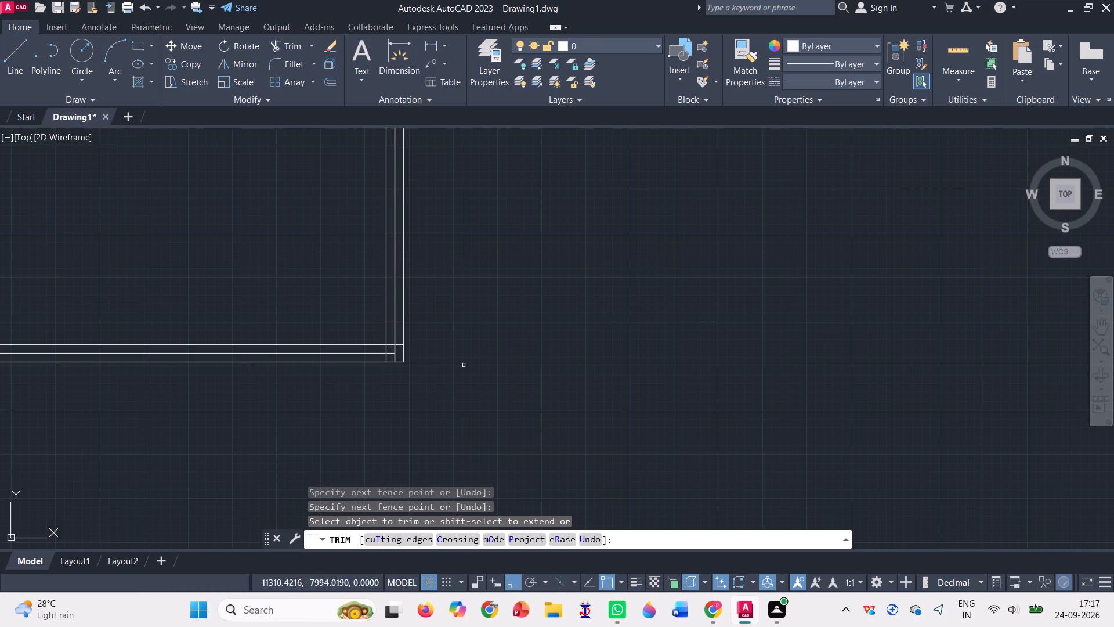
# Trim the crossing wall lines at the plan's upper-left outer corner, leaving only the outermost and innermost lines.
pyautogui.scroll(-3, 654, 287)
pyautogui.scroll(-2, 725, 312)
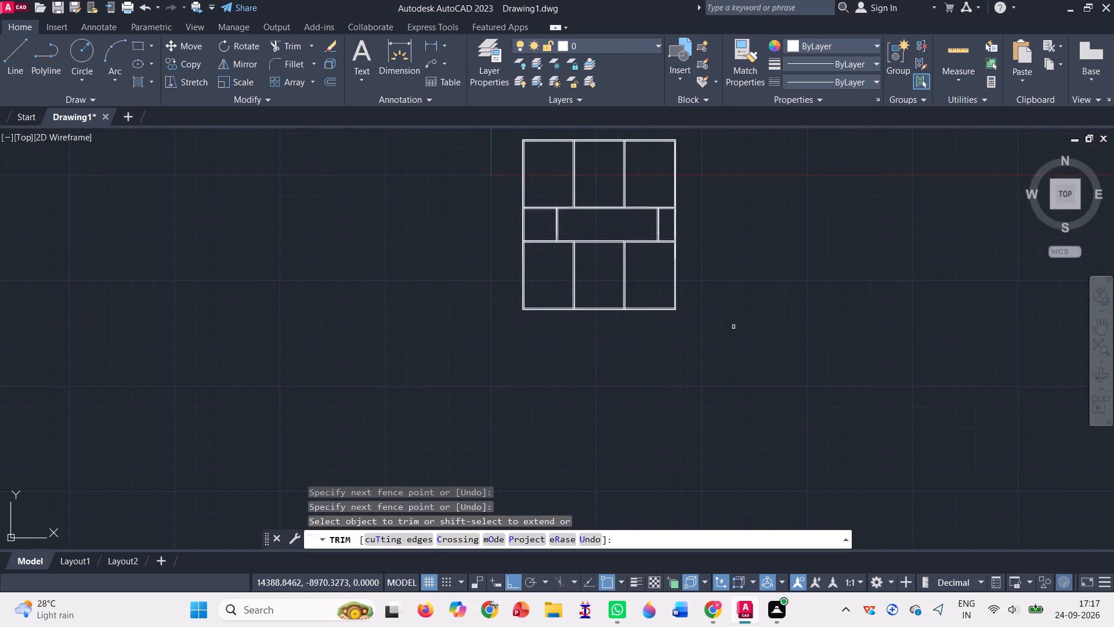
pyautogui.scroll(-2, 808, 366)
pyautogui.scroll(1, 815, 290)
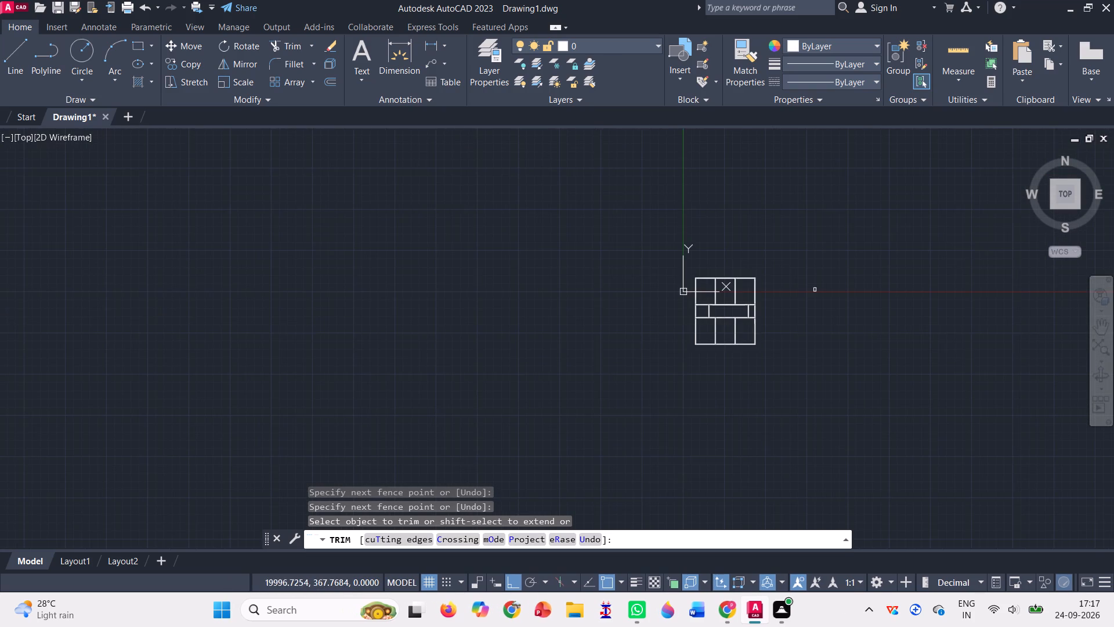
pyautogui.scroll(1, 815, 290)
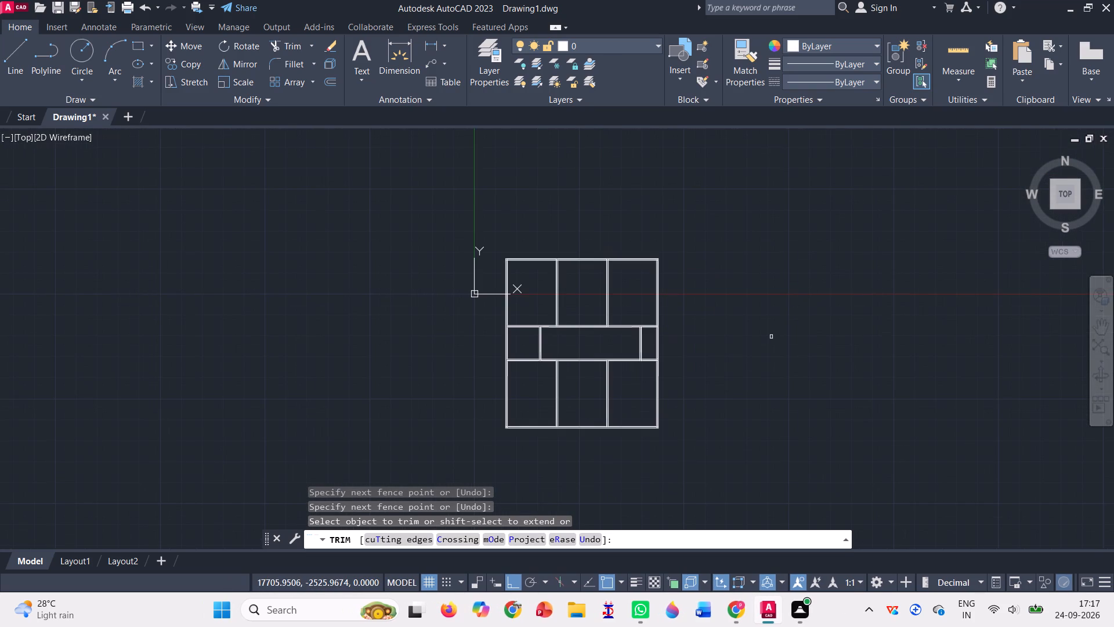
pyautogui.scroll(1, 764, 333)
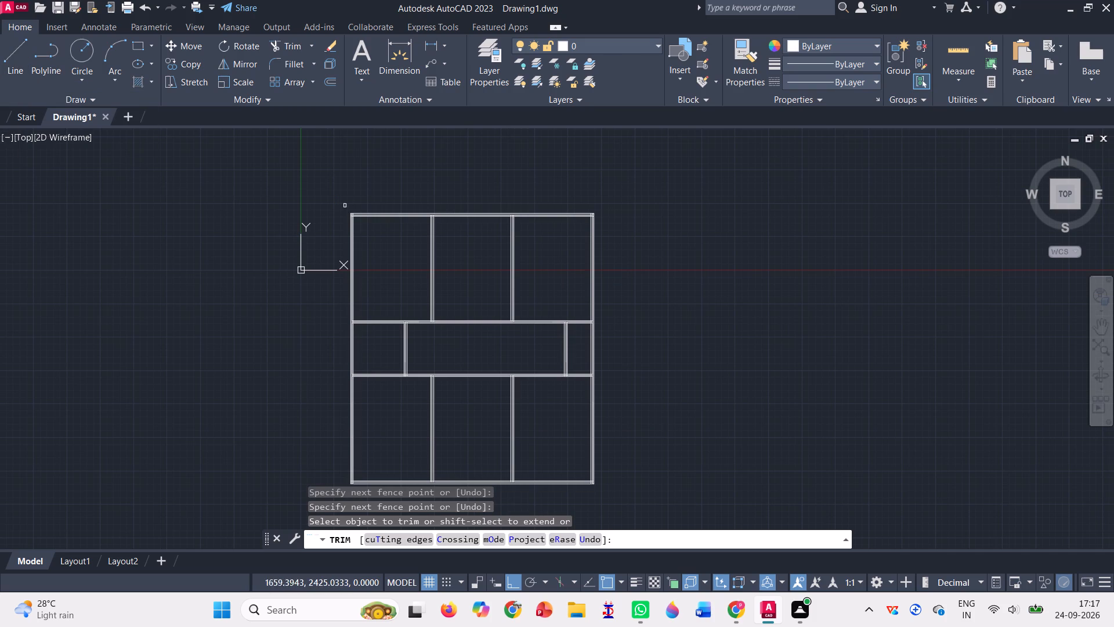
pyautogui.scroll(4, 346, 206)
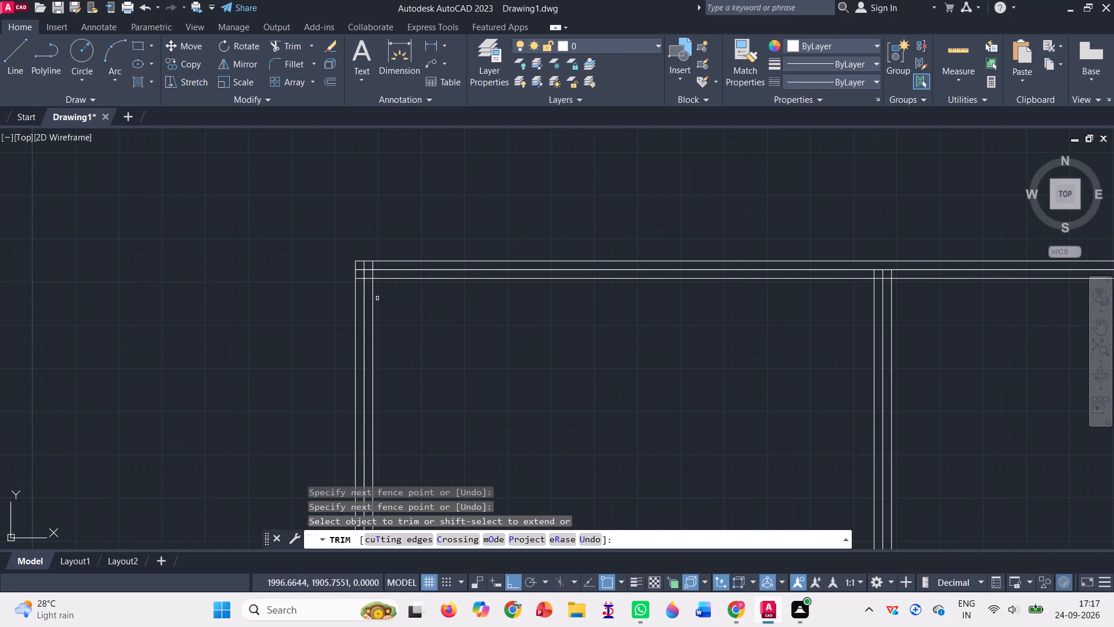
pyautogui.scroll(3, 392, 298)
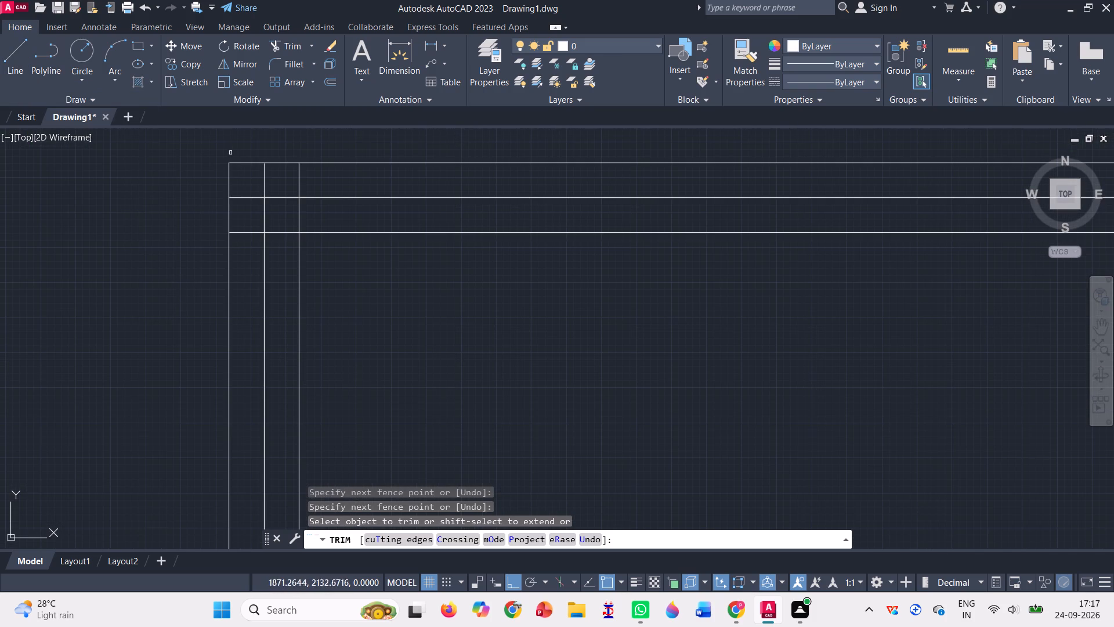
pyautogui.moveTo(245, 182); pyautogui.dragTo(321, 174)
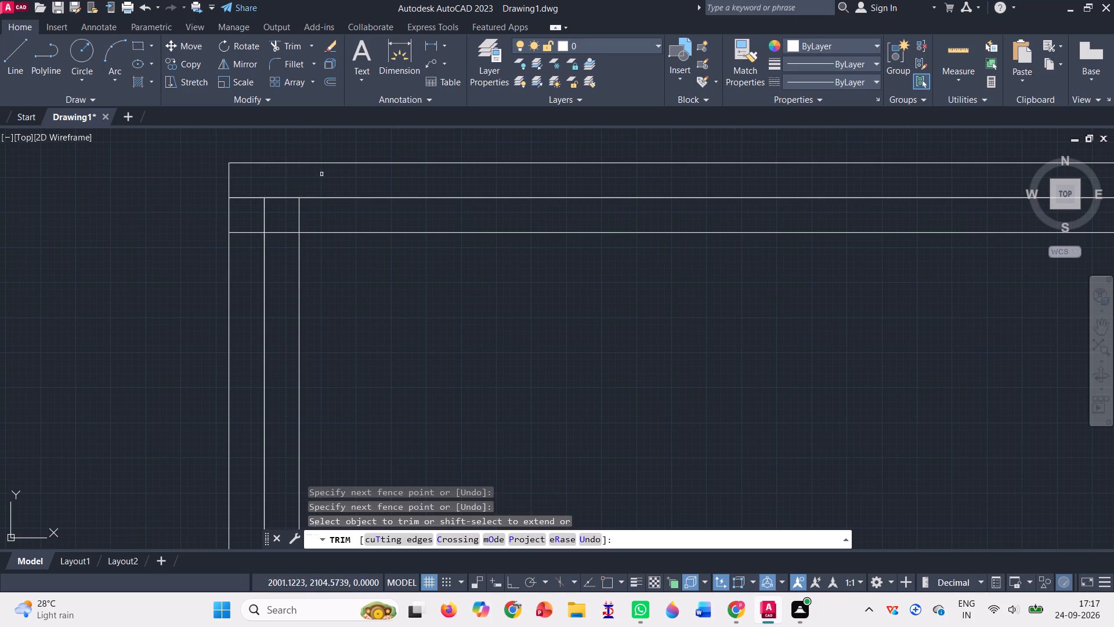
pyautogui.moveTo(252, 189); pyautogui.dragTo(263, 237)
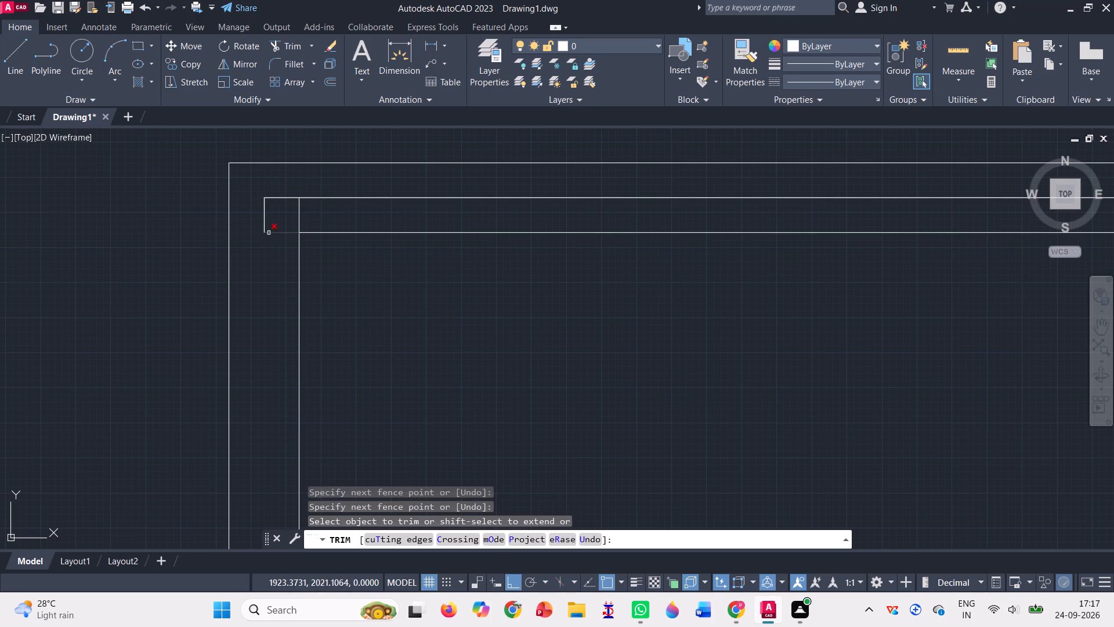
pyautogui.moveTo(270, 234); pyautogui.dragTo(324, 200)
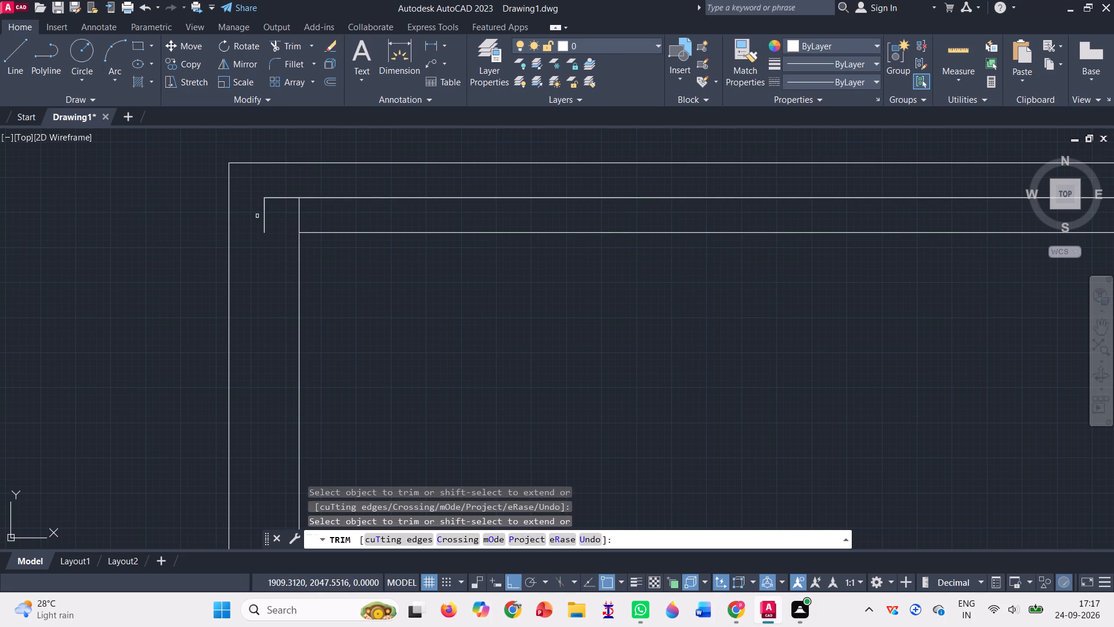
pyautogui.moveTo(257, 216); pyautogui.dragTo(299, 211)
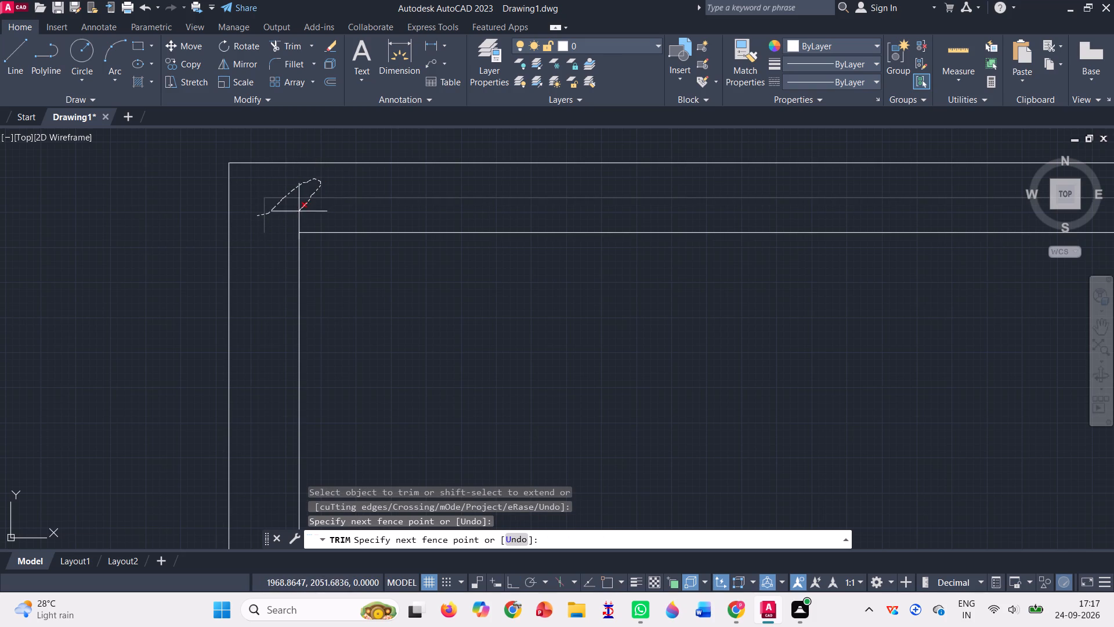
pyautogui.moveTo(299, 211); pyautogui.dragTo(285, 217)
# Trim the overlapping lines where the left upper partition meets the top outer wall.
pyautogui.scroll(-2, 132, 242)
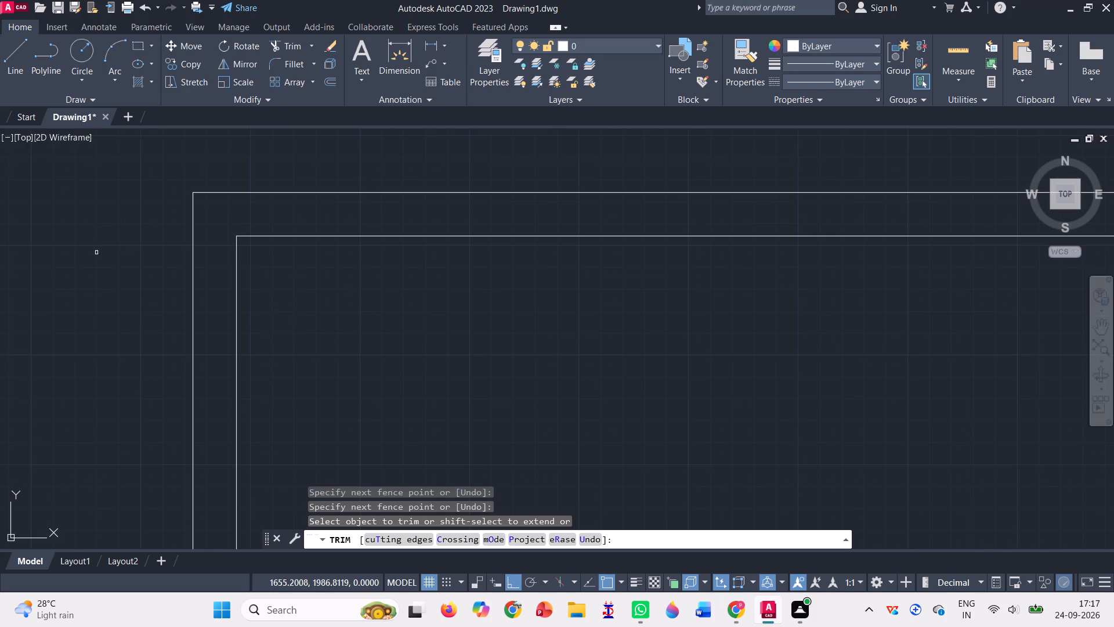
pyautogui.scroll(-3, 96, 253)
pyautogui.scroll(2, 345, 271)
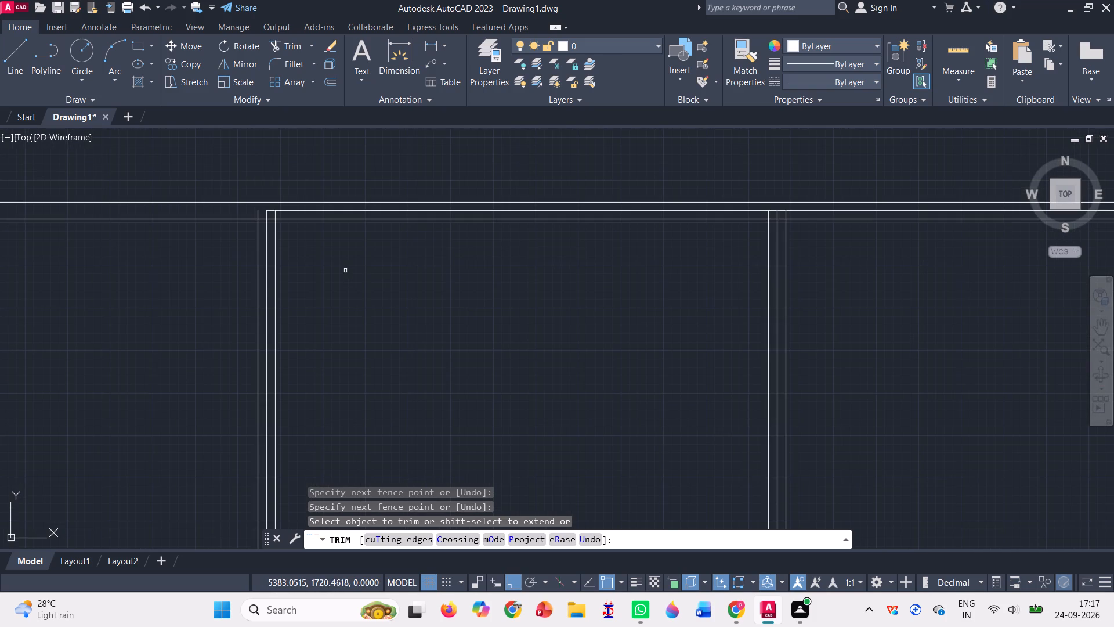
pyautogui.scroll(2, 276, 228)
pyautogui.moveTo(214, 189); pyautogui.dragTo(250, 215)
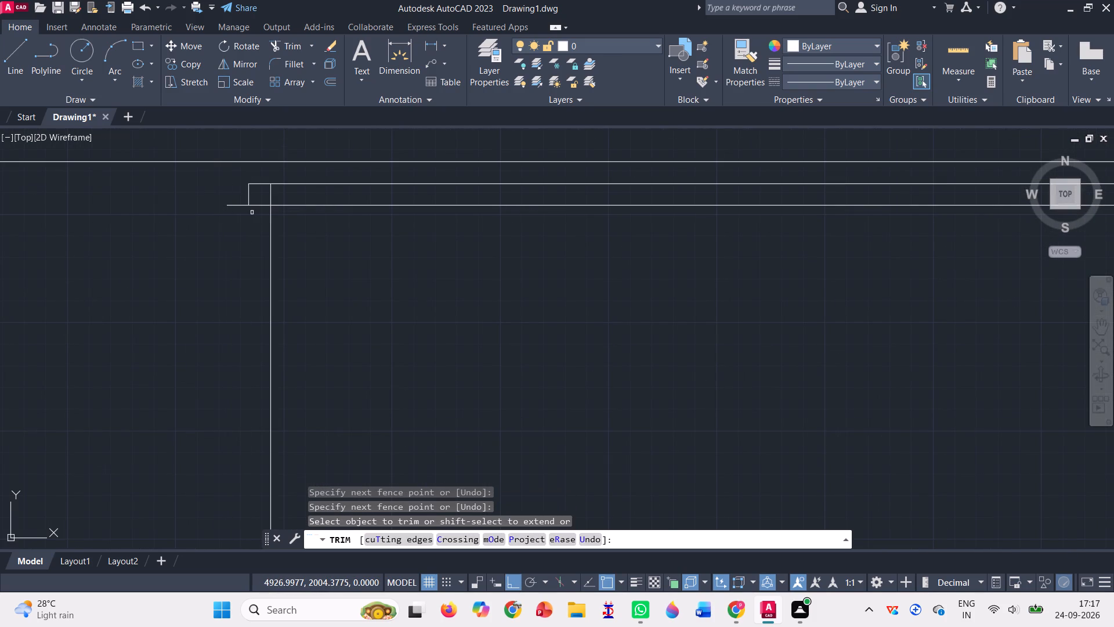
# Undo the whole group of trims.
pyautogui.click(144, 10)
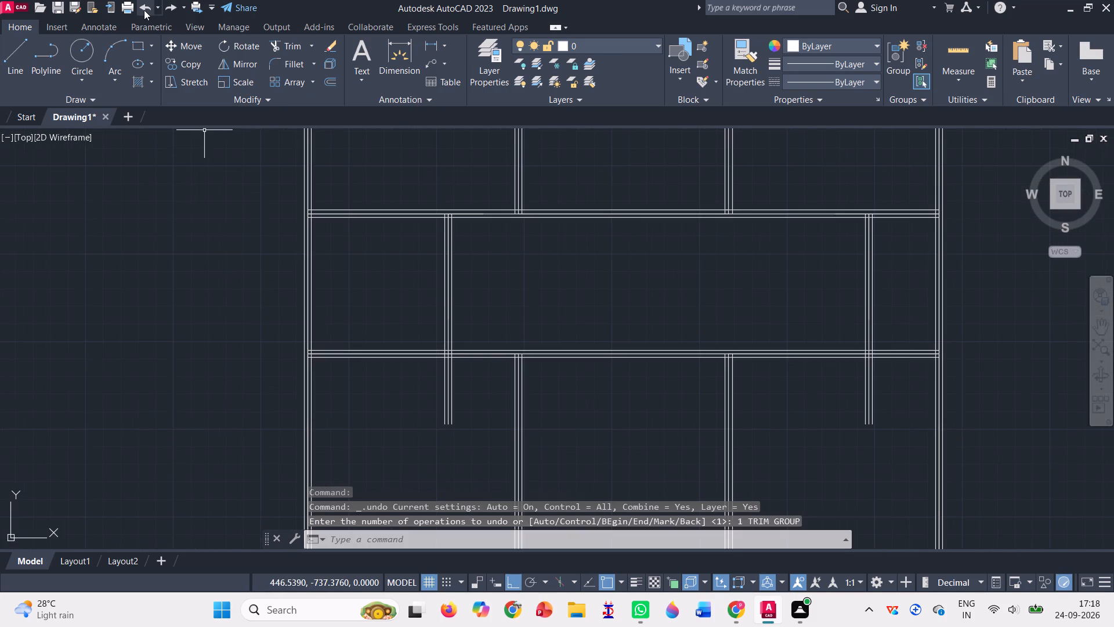
# Trim the ends of both middle-band partitions that project below the band's lower horizontal wall.
pyautogui.scroll(-2, 226, 266)
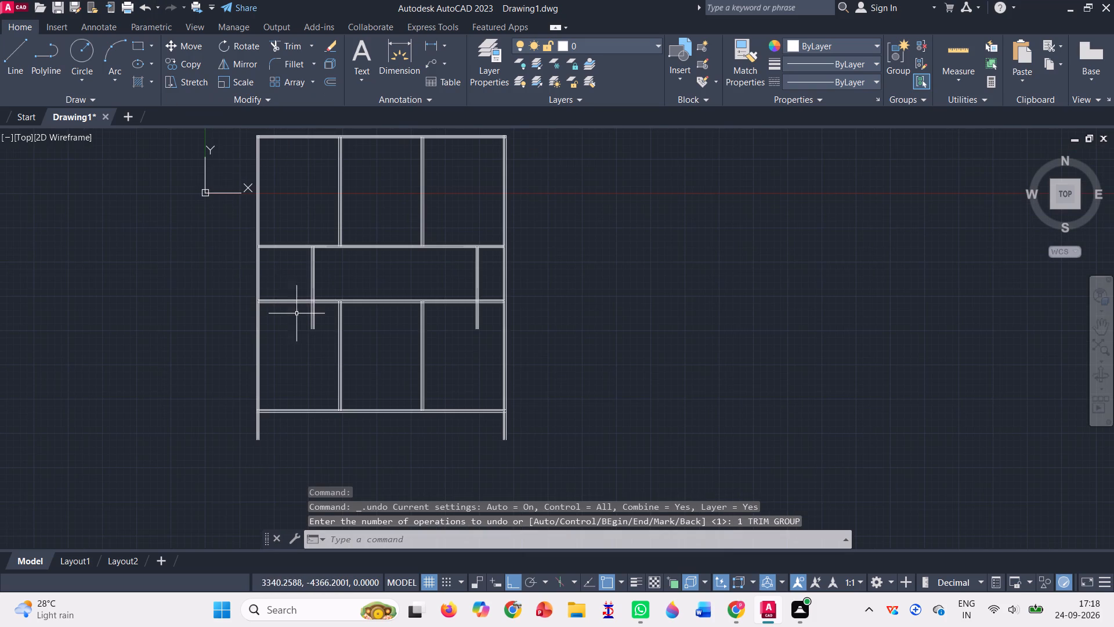
pyautogui.click(294, 46)
pyautogui.scroll(2, 285, 308)
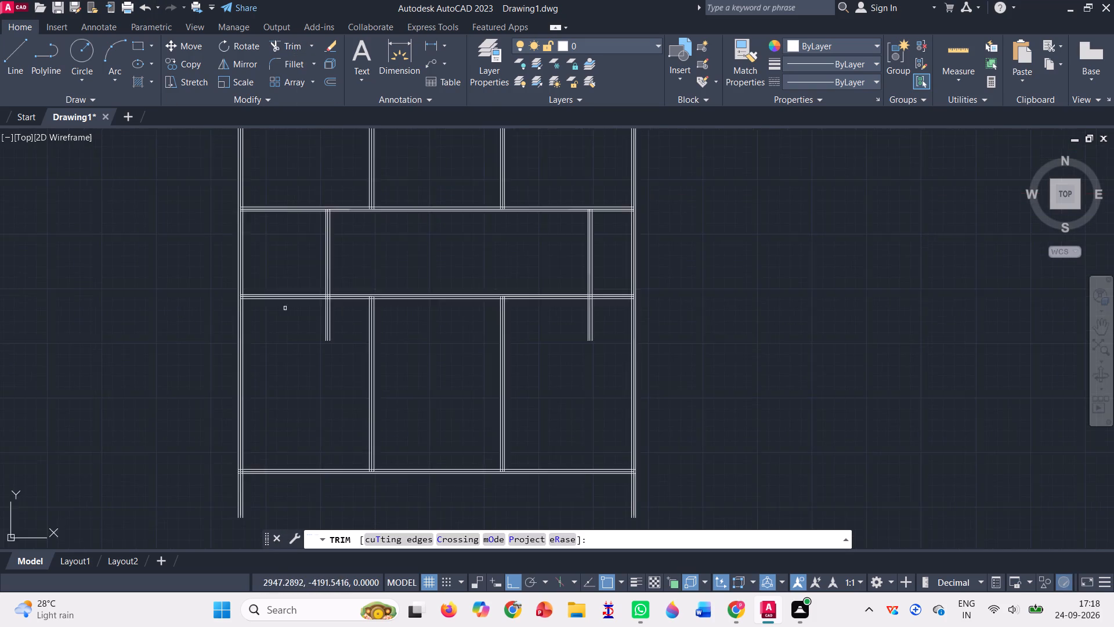
pyautogui.scroll(1, 285, 310)
pyautogui.moveTo(352, 304); pyautogui.dragTo(407, 315)
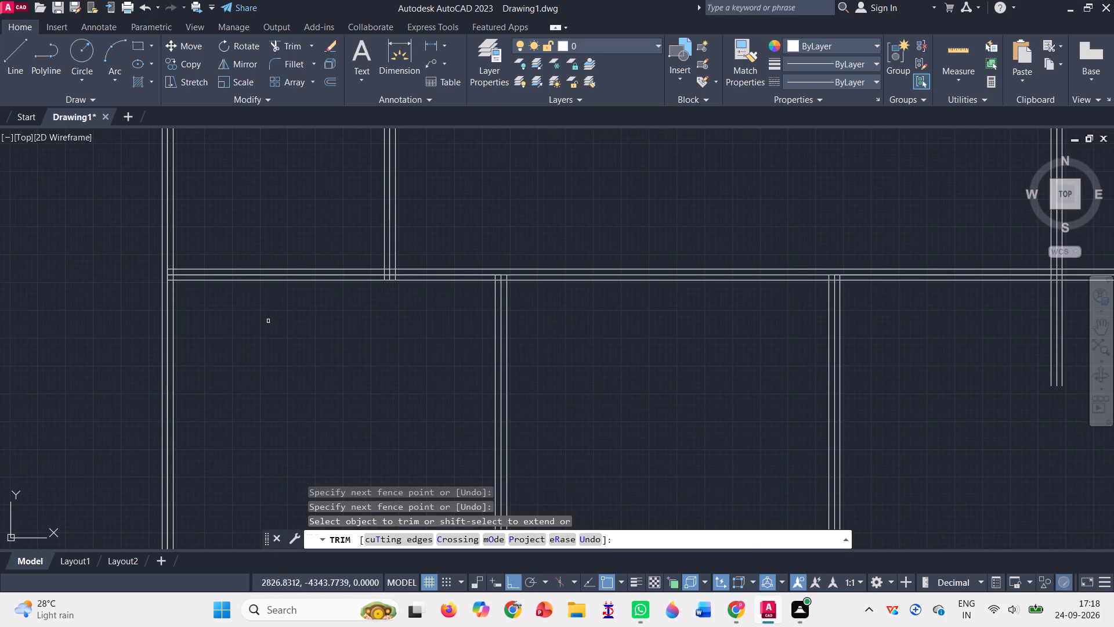
pyautogui.scroll(-2, 258, 325)
pyautogui.moveTo(557, 323); pyautogui.dragTo(584, 330)
# Trim the ends of the right and left outer walls that project below the bottom outer wall.
pyautogui.moveTo(592, 505); pyautogui.dragTo(646, 498)
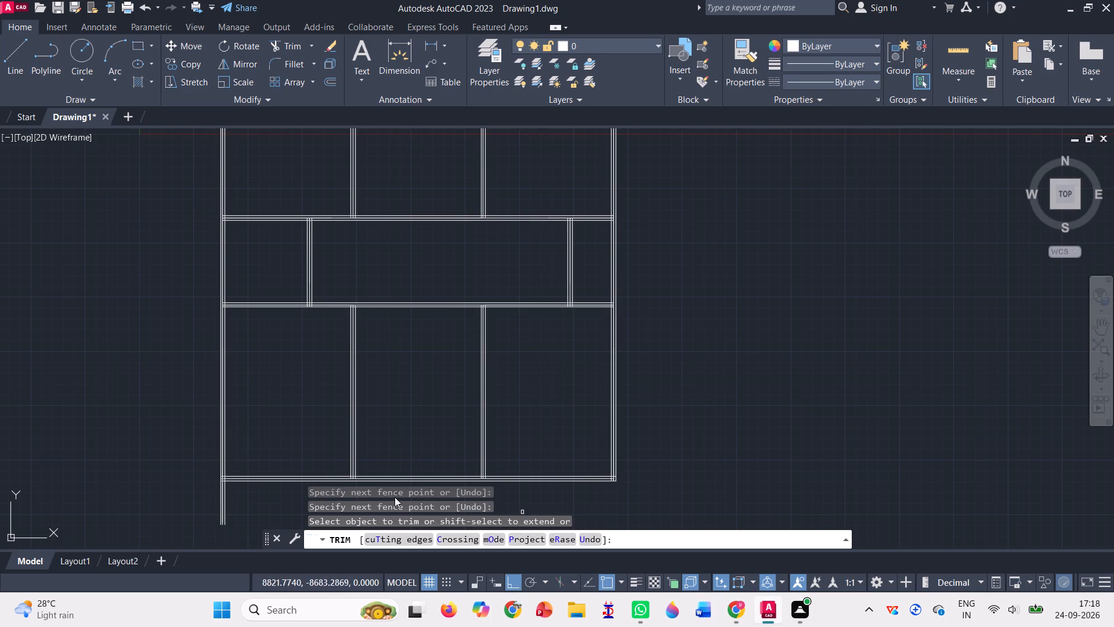
pyautogui.moveTo(187, 494); pyautogui.dragTo(236, 497)
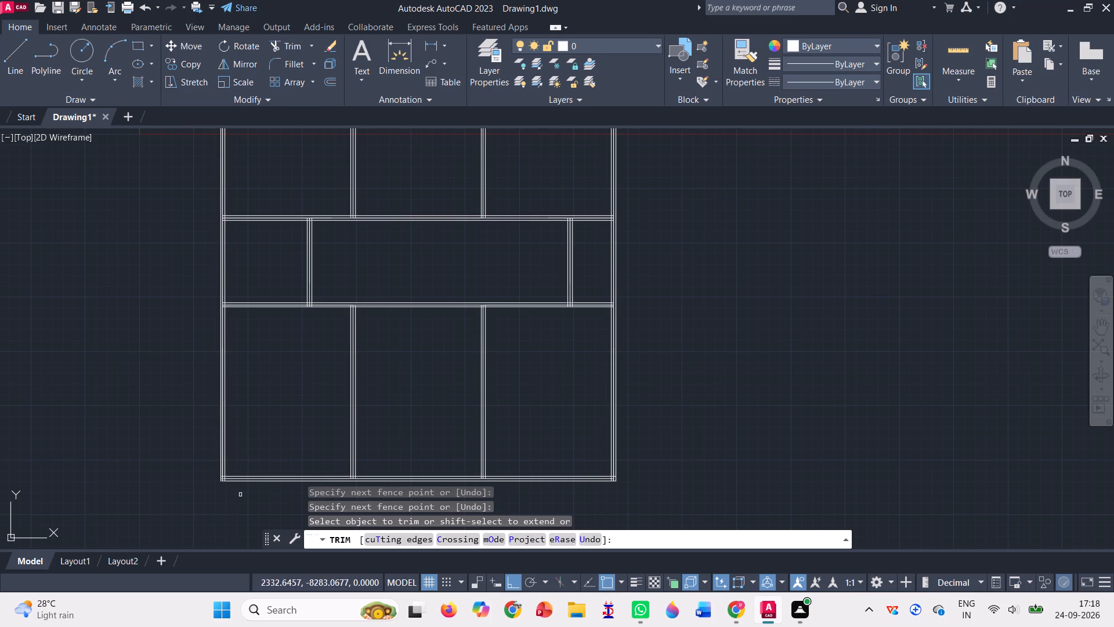
# Trim the crossing and middle wall lines at the plan's lower-left outer corner, leaving only the outermost and innermost lines.
pyautogui.scroll(4, 200, 466)
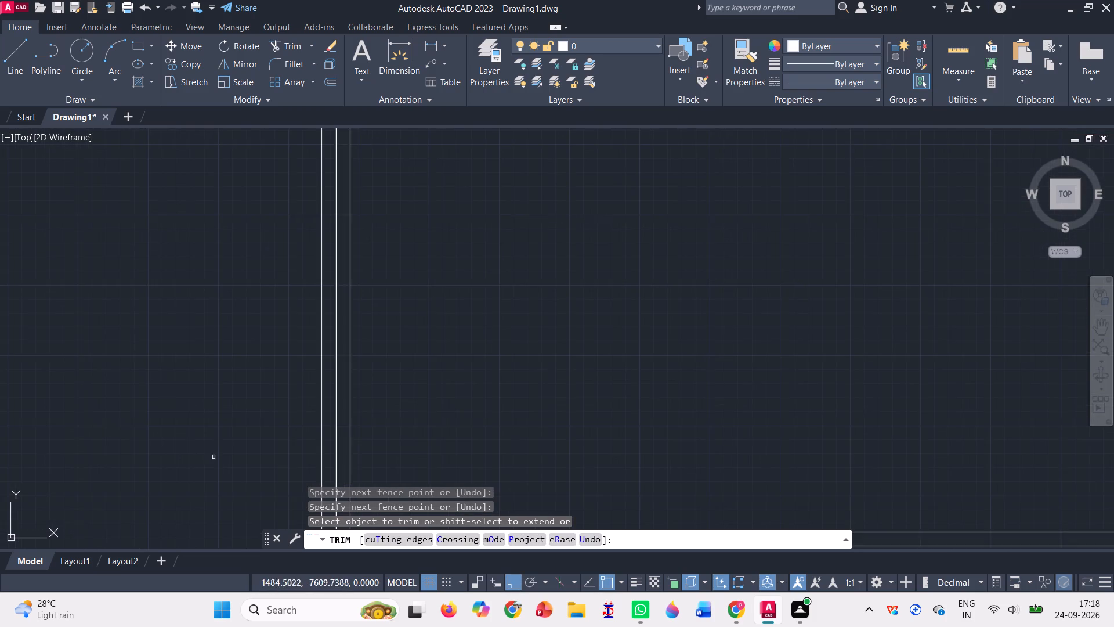
pyautogui.scroll(-4, 223, 447)
pyautogui.scroll(6, 227, 484)
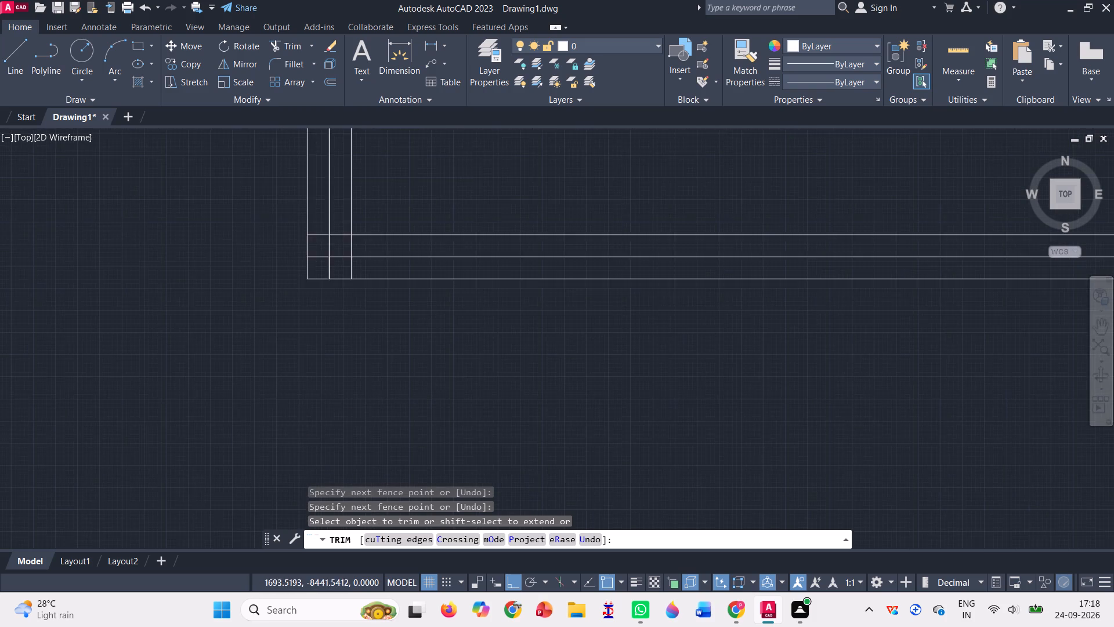
pyautogui.scroll(-3, 259, 471)
pyautogui.scroll(1, 278, 424)
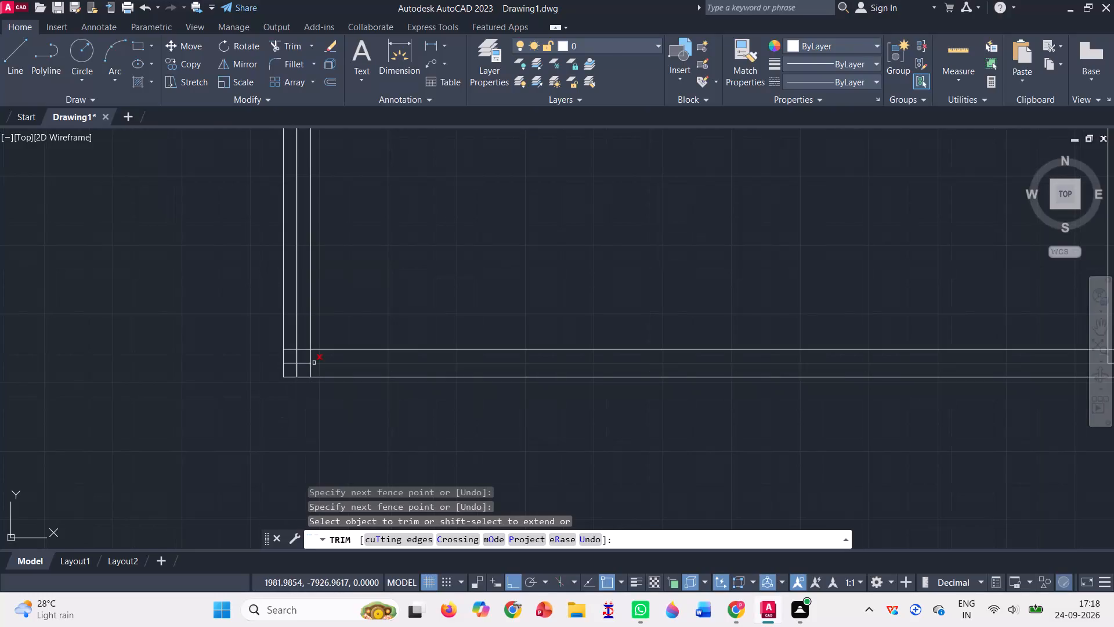
pyautogui.scroll(2, 314, 363)
pyautogui.scroll(1, 259, 362)
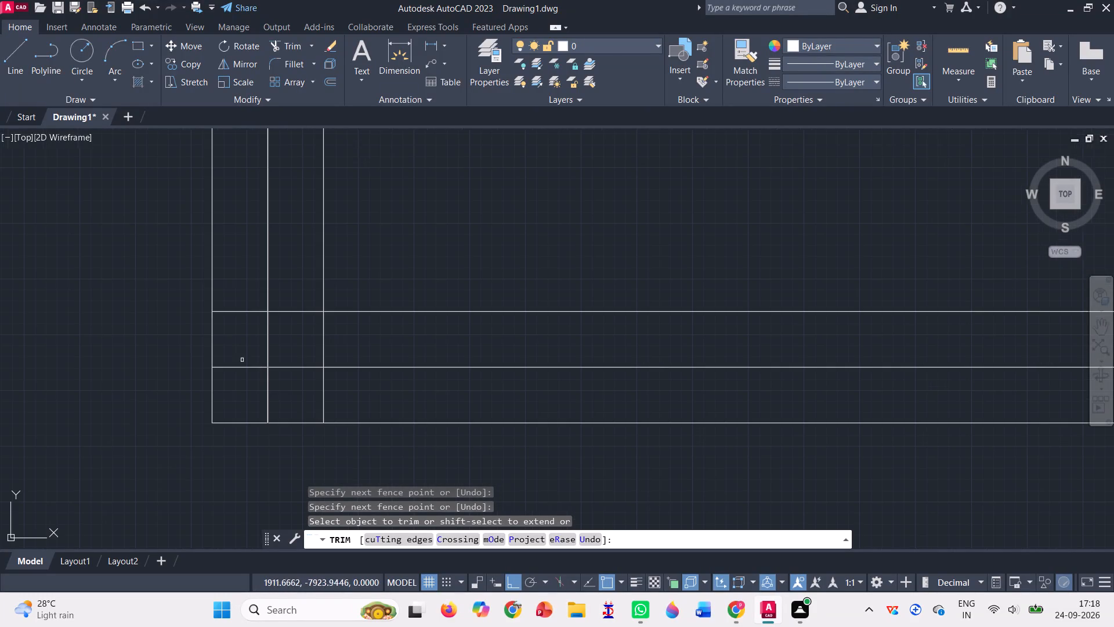
pyautogui.moveTo(239, 287); pyautogui.dragTo(247, 354)
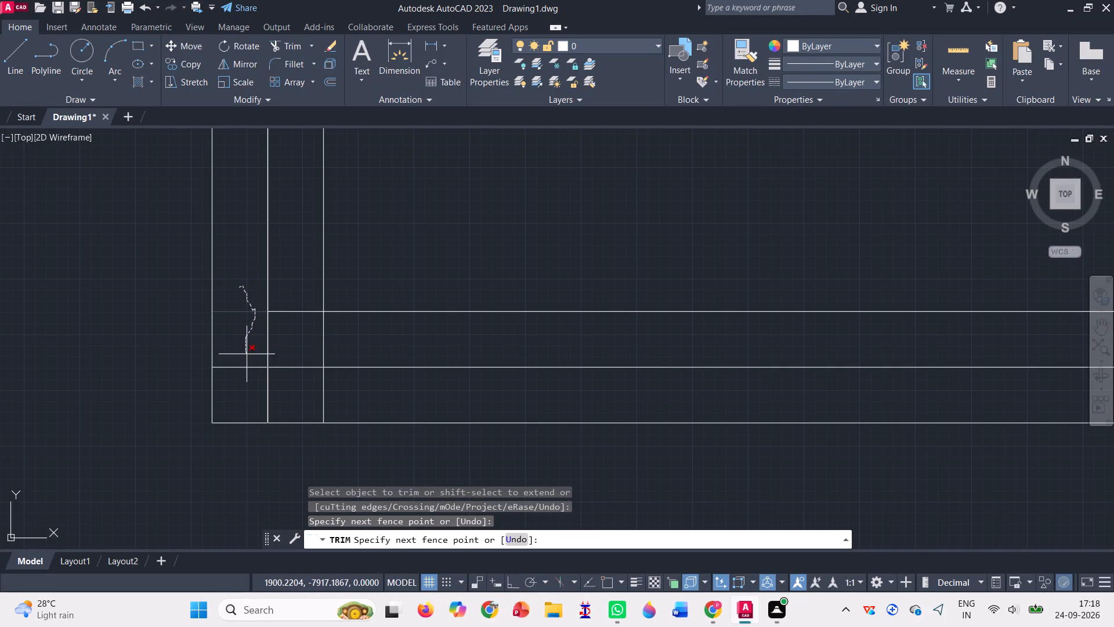
pyautogui.moveTo(247, 354); pyautogui.dragTo(329, 391)
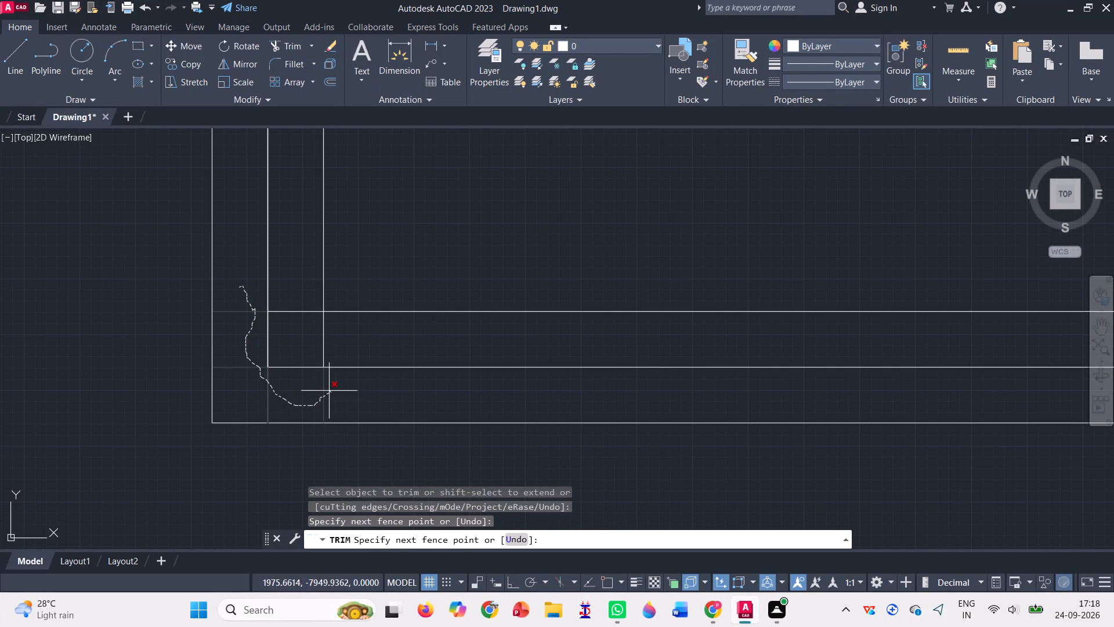
pyautogui.moveTo(329, 391); pyautogui.dragTo(317, 381)
pyautogui.moveTo(317, 381); pyautogui.dragTo(316, 375)
pyautogui.moveTo(316, 375); pyautogui.dragTo(308, 311)
pyautogui.moveTo(308, 311); pyautogui.dragTo(325, 330)
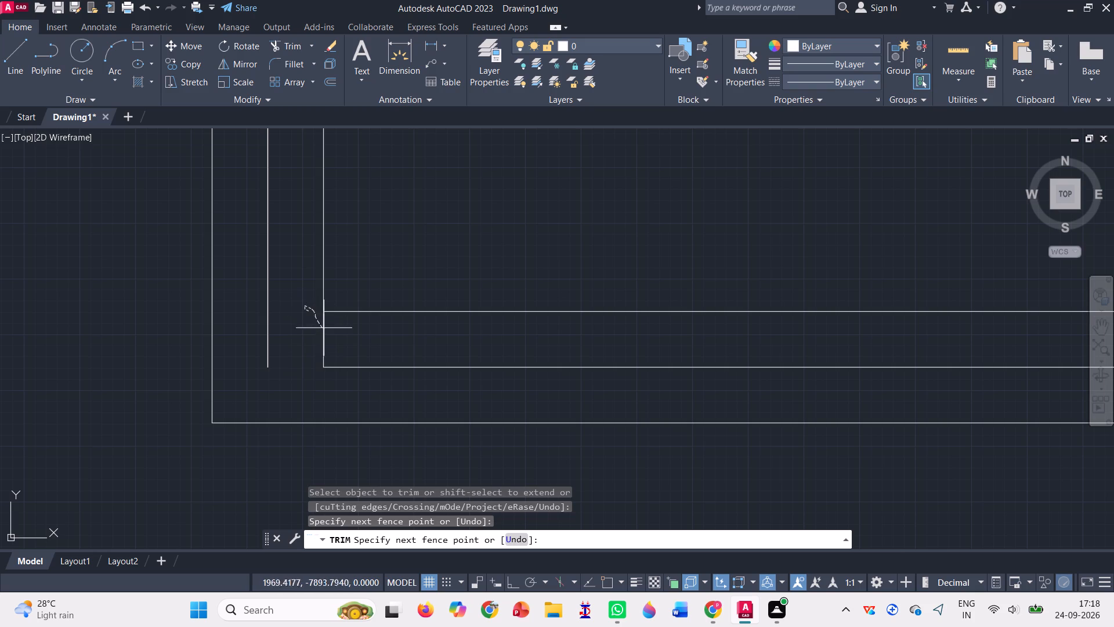
pyautogui.moveTo(325, 330); pyautogui.dragTo(337, 375)
pyautogui.moveTo(337, 375); pyautogui.dragTo(330, 376)
pyautogui.moveTo(328, 376); pyautogui.dragTo(273, 308)
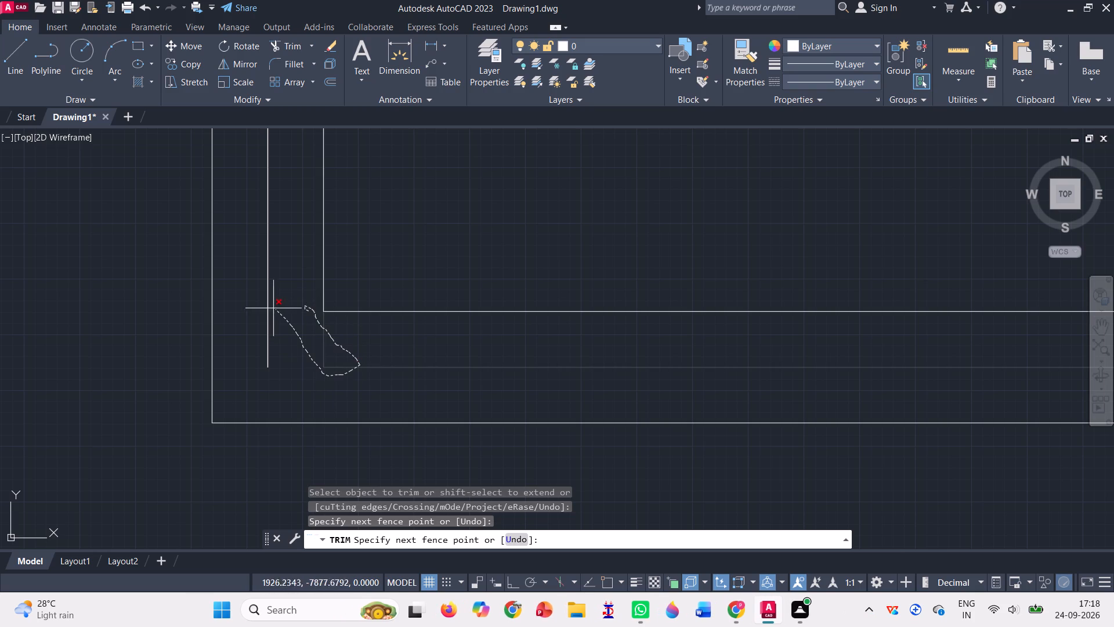
pyautogui.moveTo(273, 308); pyautogui.dragTo(261, 295)
# Trim the overlapping and middle lines where the left lower partition meets the bottom outer wall, opening the junction.
pyautogui.scroll(-1, 125, 362)
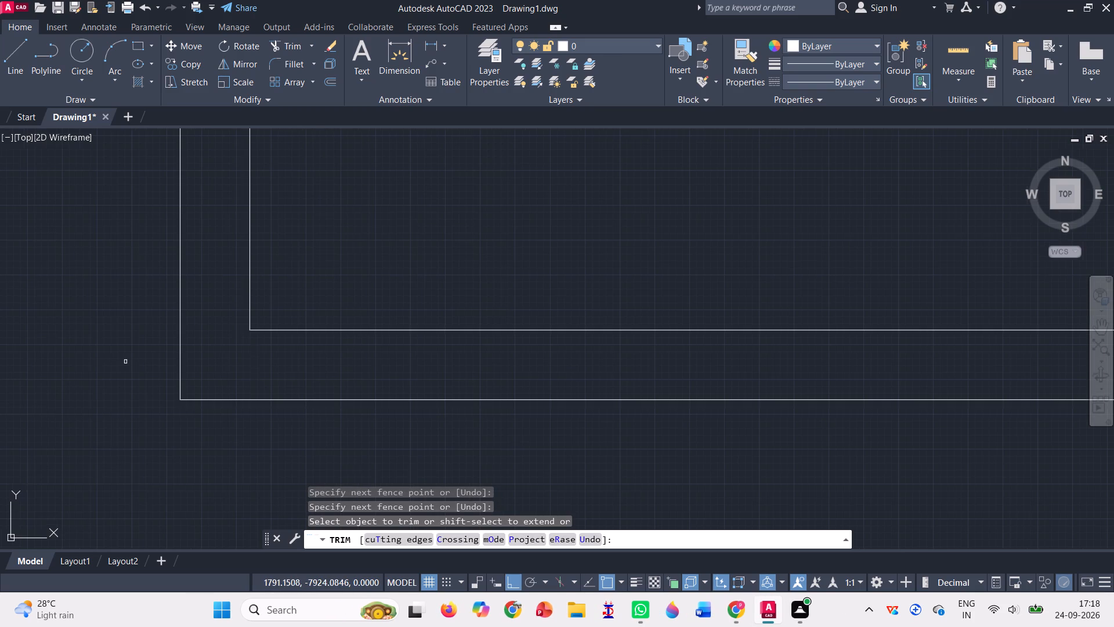
pyautogui.scroll(-4, 125, 362)
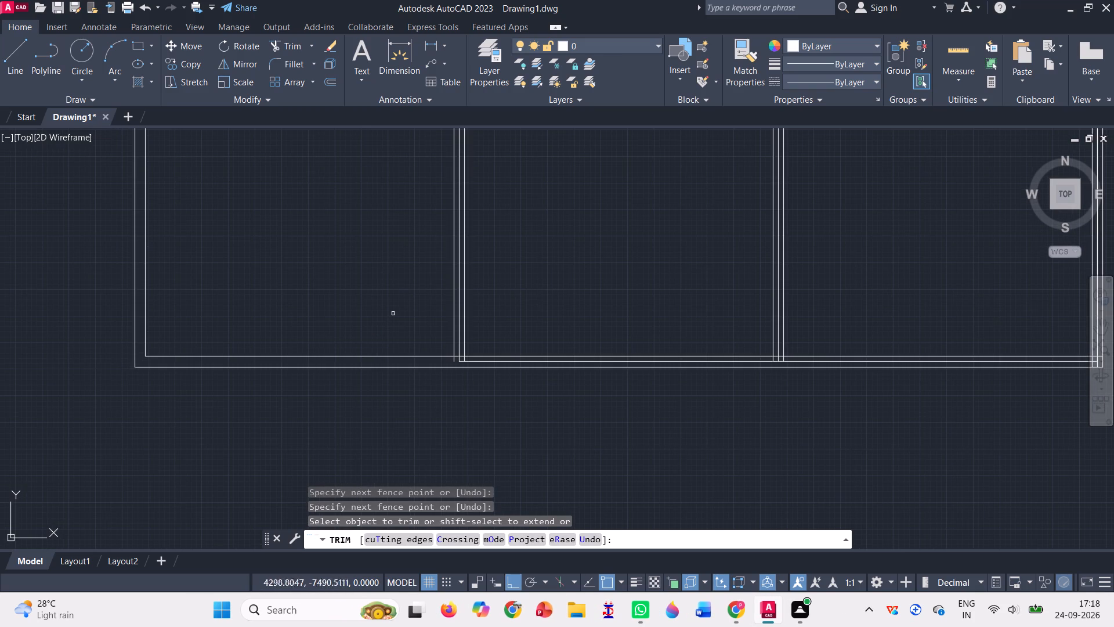
pyautogui.scroll(1, 441, 345)
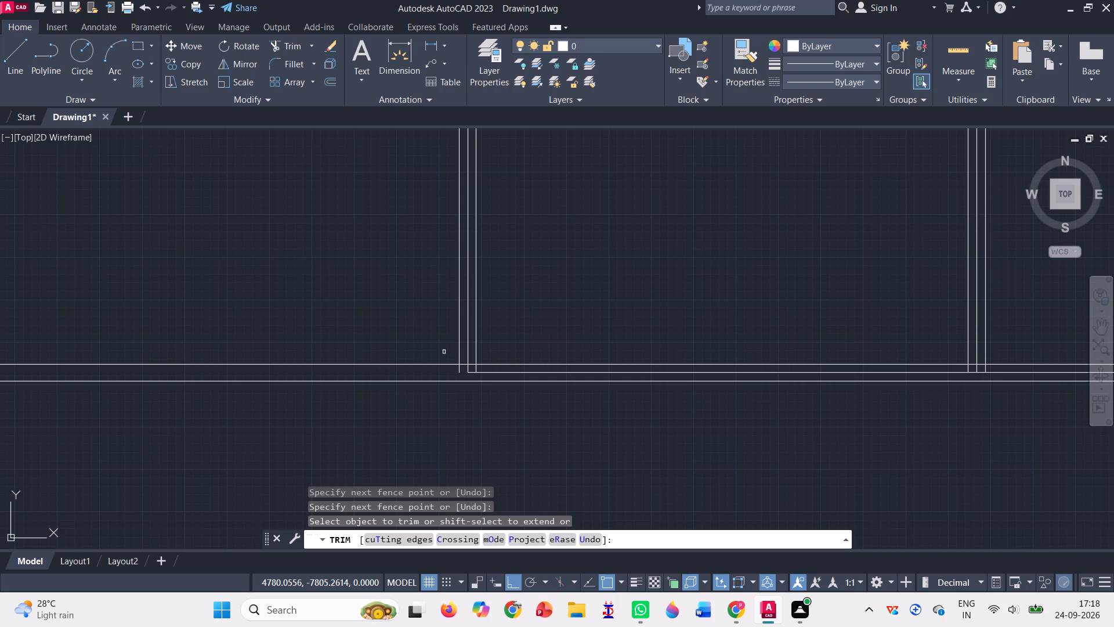
pyautogui.scroll(1, 444, 352)
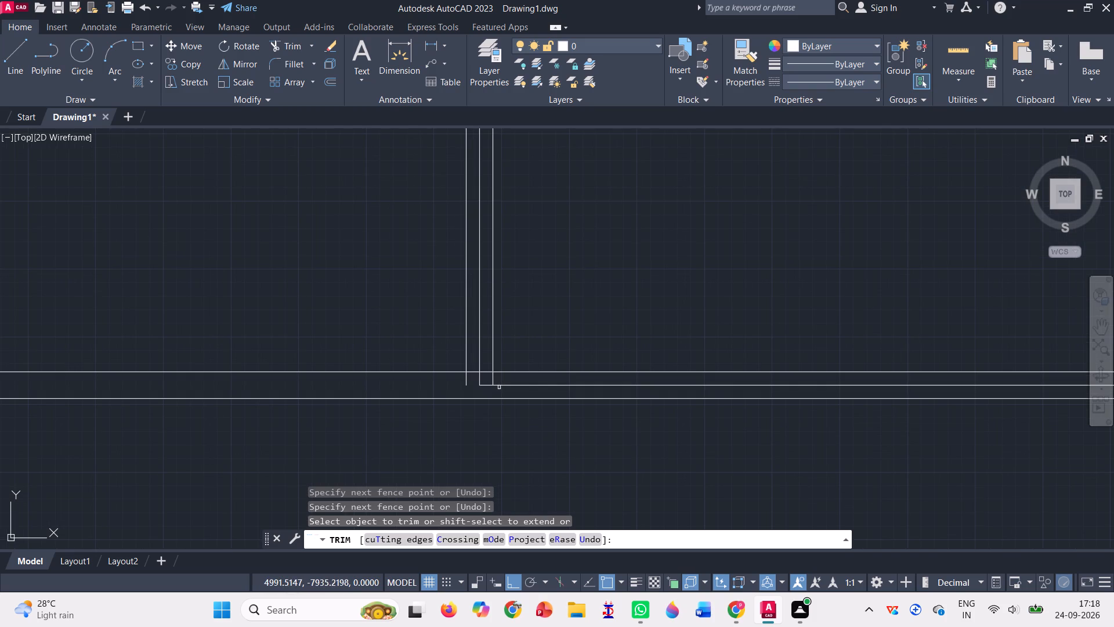
pyautogui.scroll(1, 499, 387)
pyautogui.moveTo(424, 368); pyautogui.dragTo(466, 380)
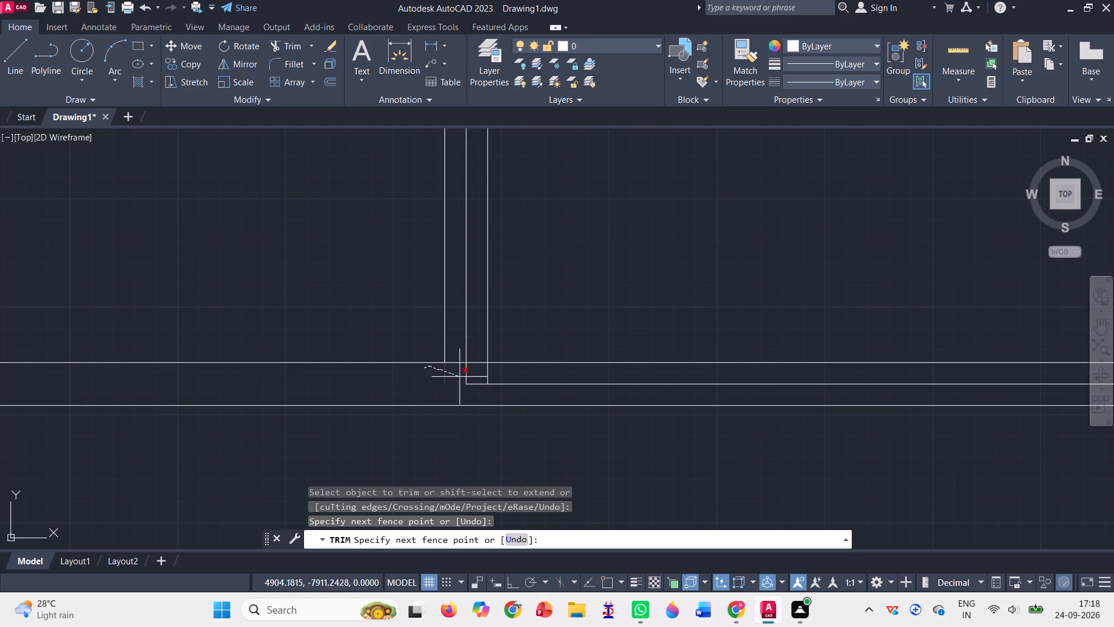
pyautogui.moveTo(466, 380); pyautogui.dragTo(489, 372)
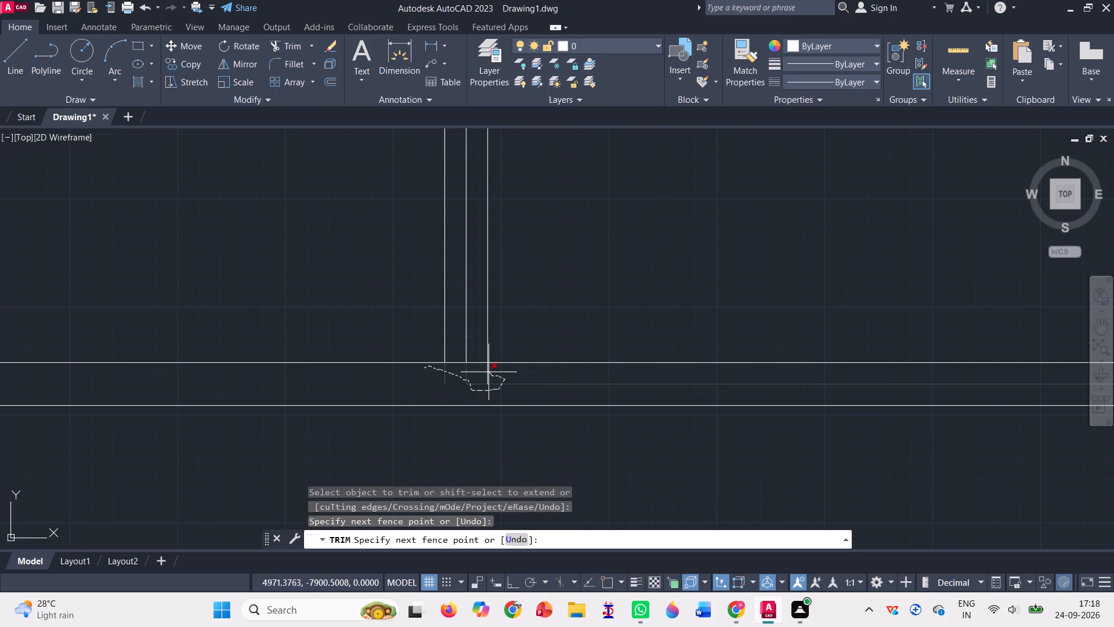
pyautogui.moveTo(489, 372); pyautogui.dragTo(460, 366)
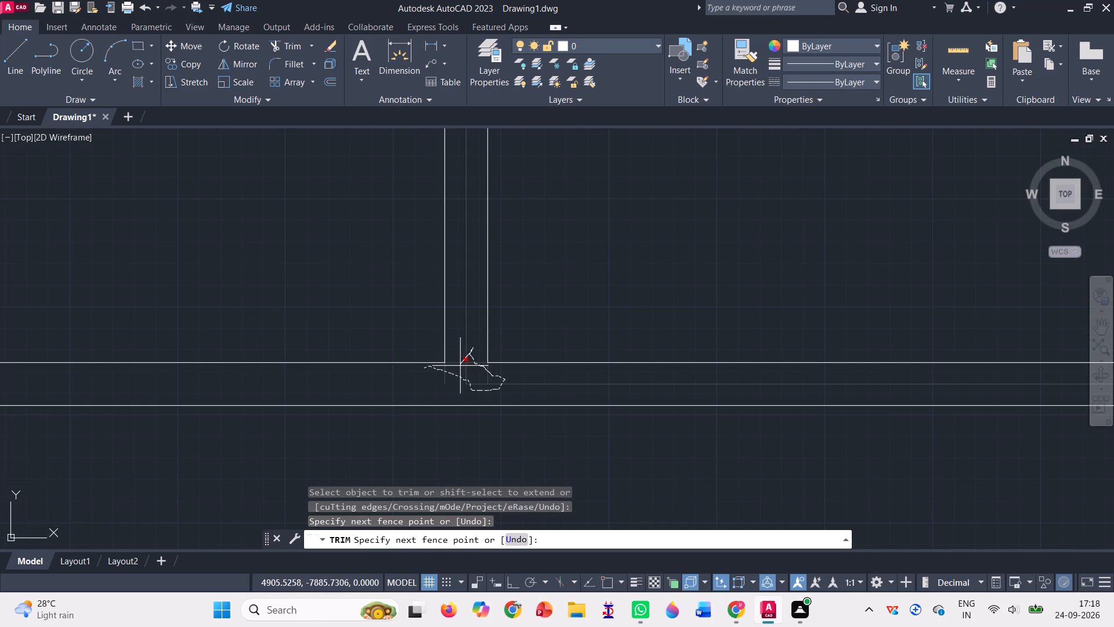
# Trim the overlapping and middle lines where the right lower partition meets the bottom outer wall, opening the junction.
pyautogui.scroll(-4, 460, 365)
pyautogui.scroll(-2, 371, 386)
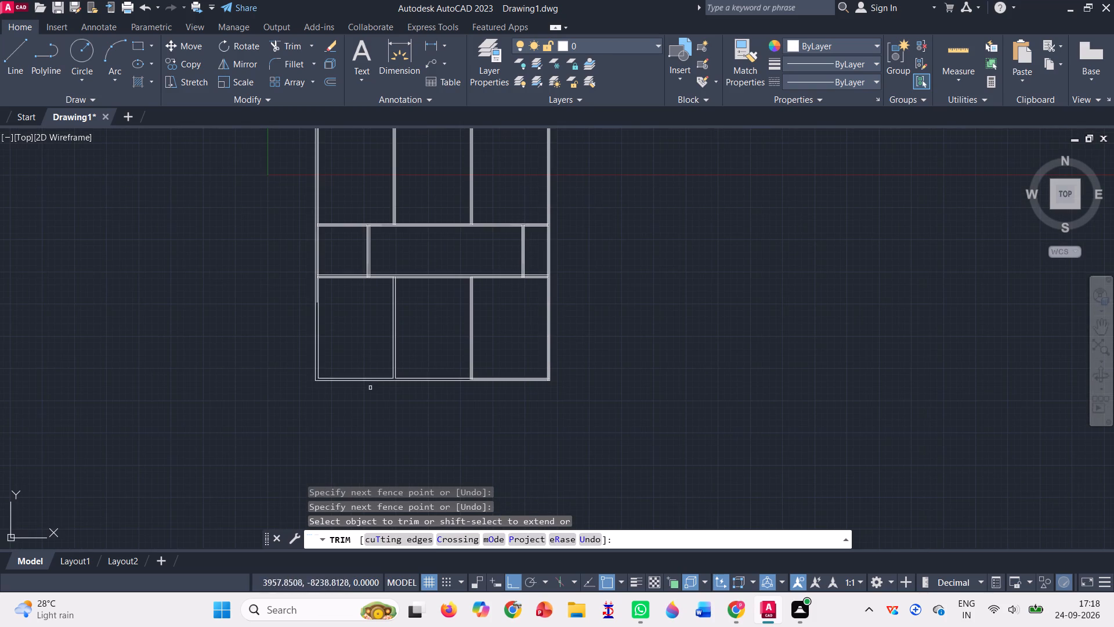
pyautogui.scroll(4, 501, 359)
pyautogui.scroll(-3, 483, 373)
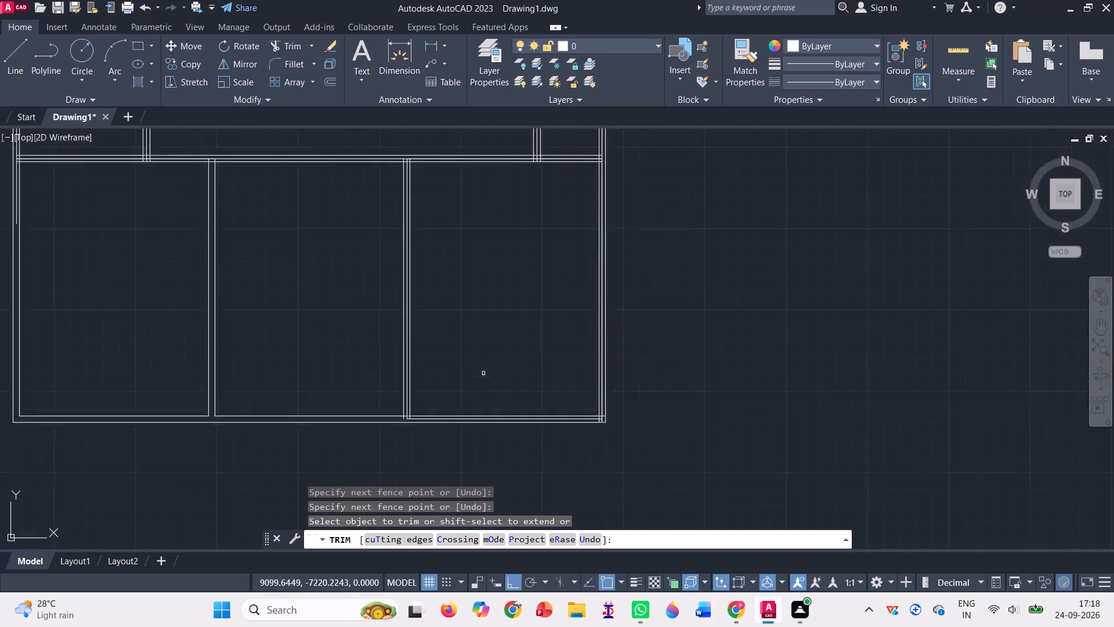
pyautogui.scroll(3, 417, 417)
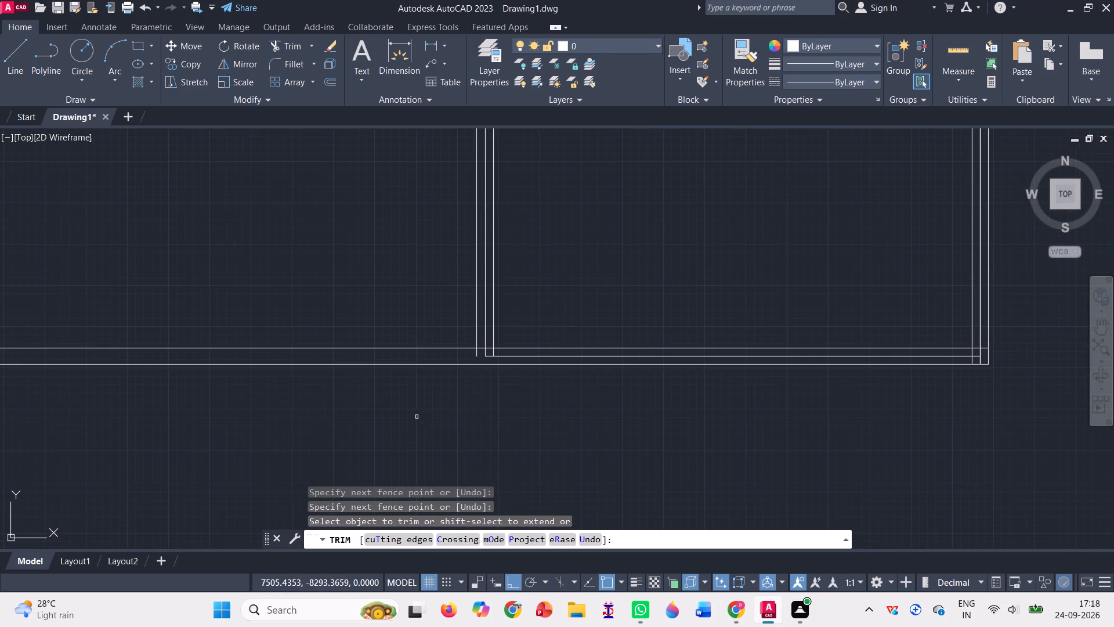
pyautogui.scroll(4, 502, 341)
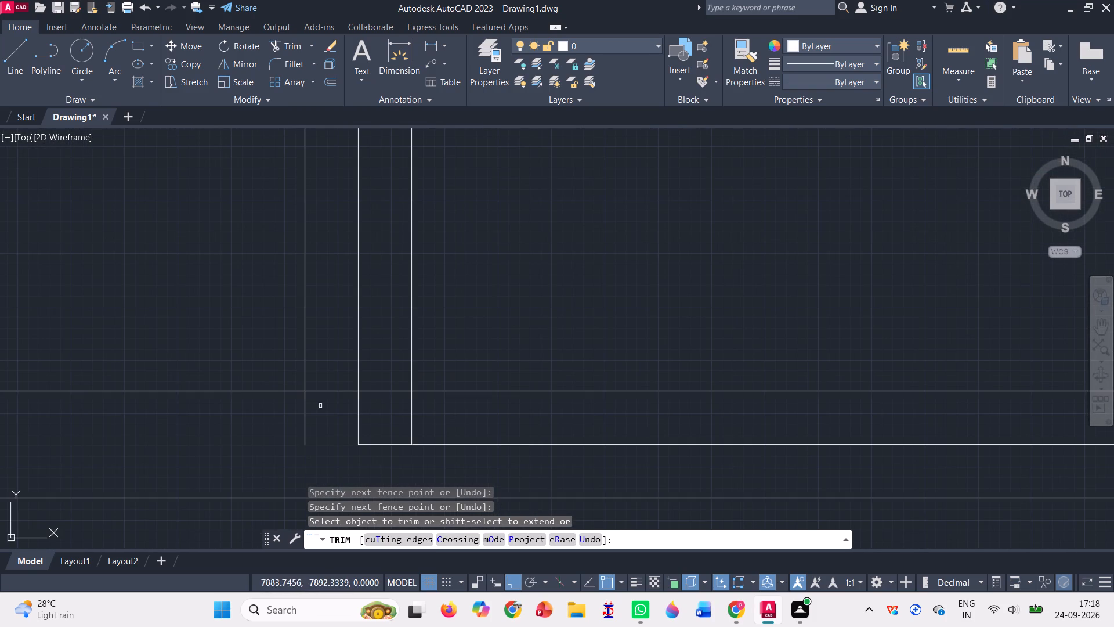
pyautogui.click(295, 416)
pyautogui.moveTo(296, 416); pyautogui.dragTo(335, 383)
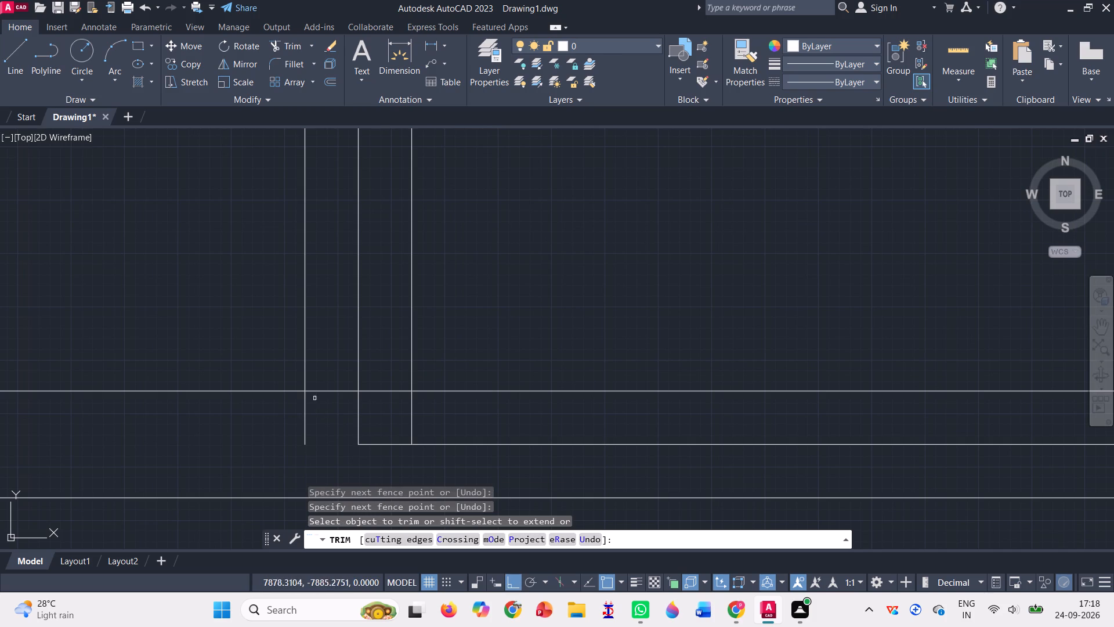
pyautogui.moveTo(278, 424); pyautogui.dragTo(289, 423)
pyautogui.moveTo(290, 423); pyautogui.dragTo(377, 398)
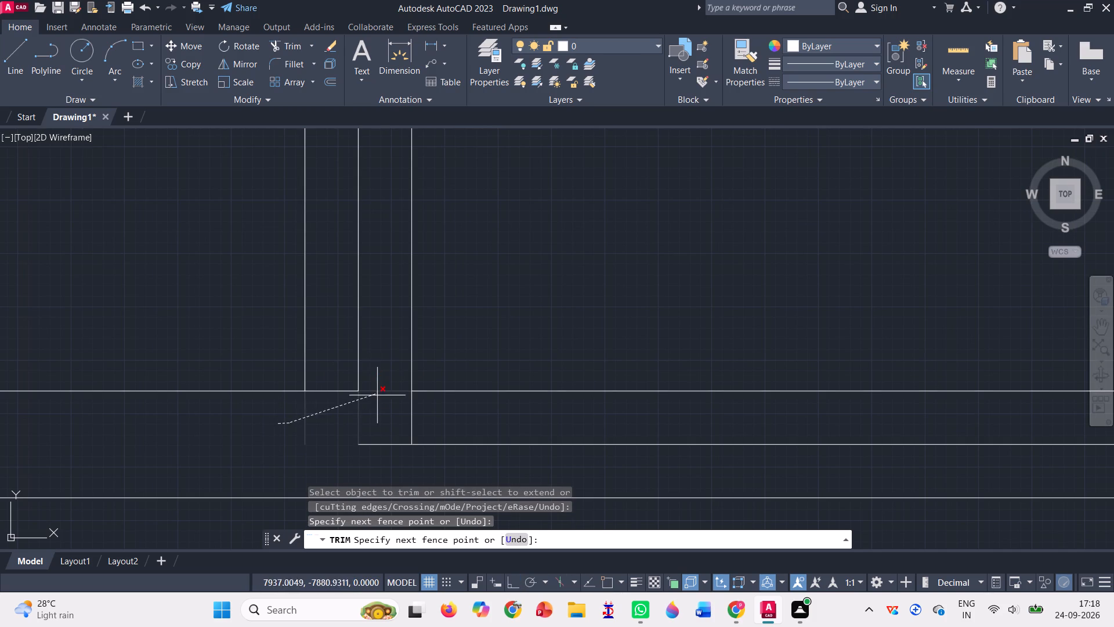
pyautogui.moveTo(377, 398); pyautogui.dragTo(382, 362)
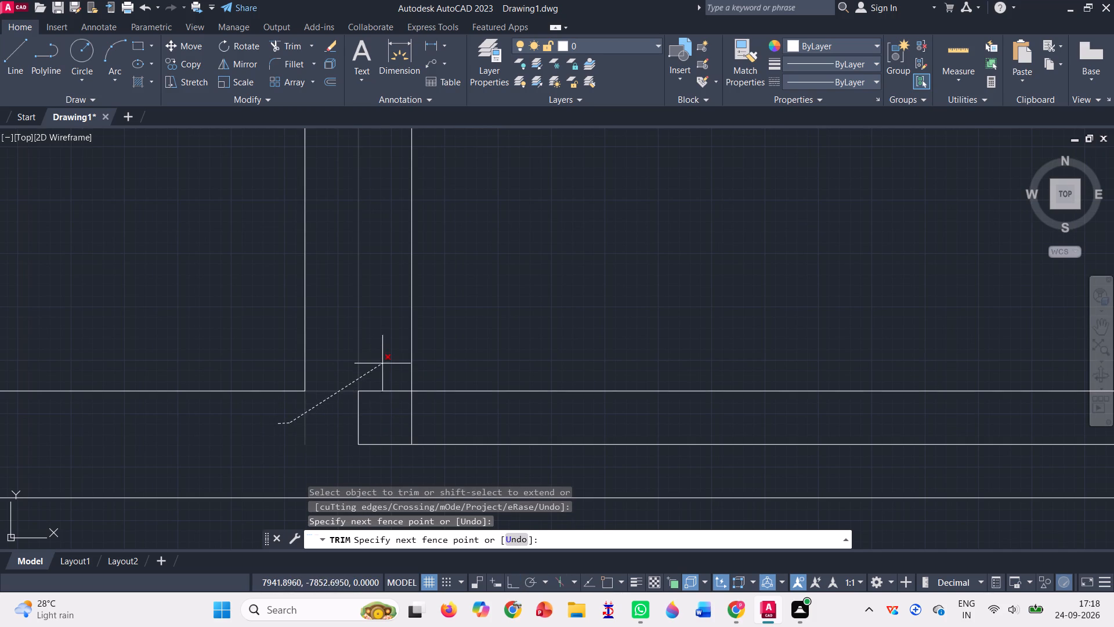
pyautogui.doubleClick(380, 379)
pyautogui.moveTo(379, 373); pyautogui.dragTo(388, 412)
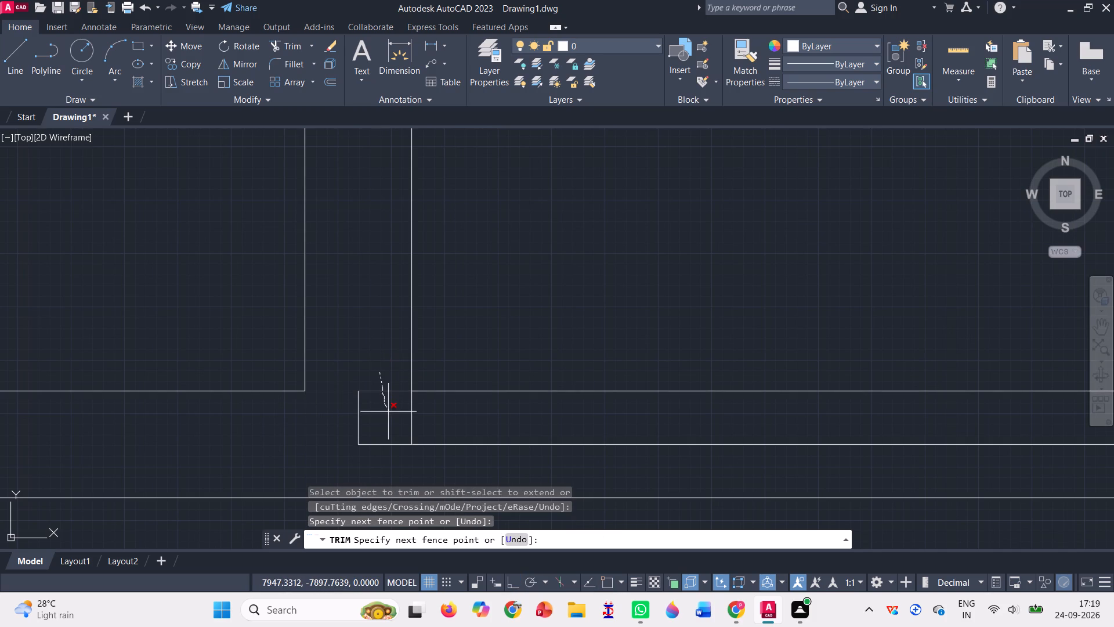
pyautogui.moveTo(388, 412); pyautogui.dragTo(407, 444)
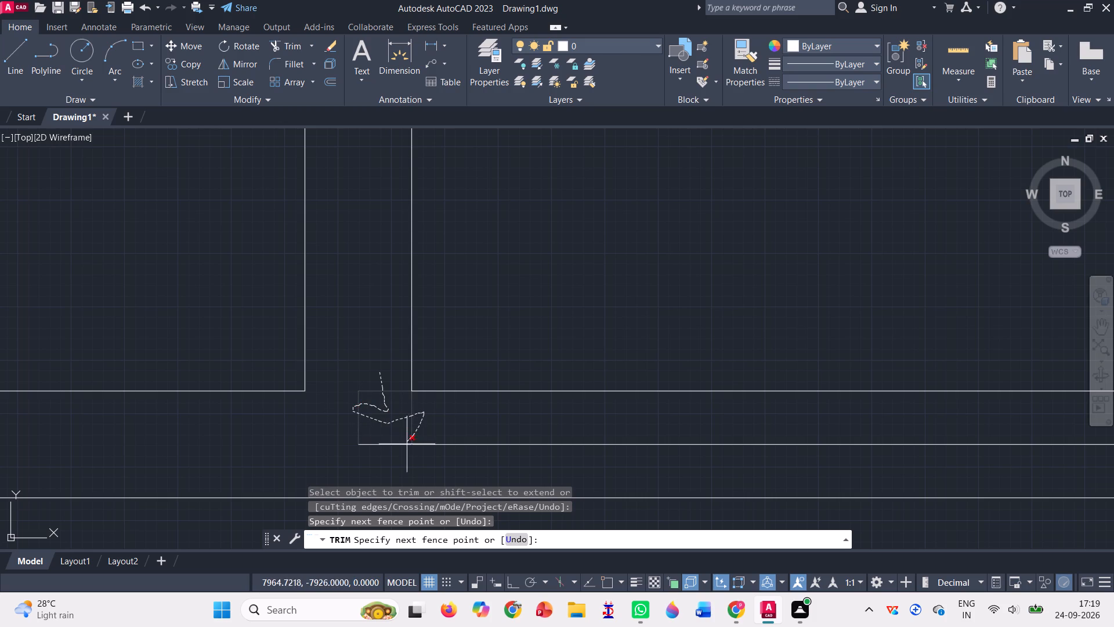
pyautogui.moveTo(407, 444); pyautogui.dragTo(392, 451)
# Trim the crossing and middle wall lines at the plan's lower-right outer corner, leaving only the outermost and innermost lines.
pyautogui.scroll(-6, 378, 393)
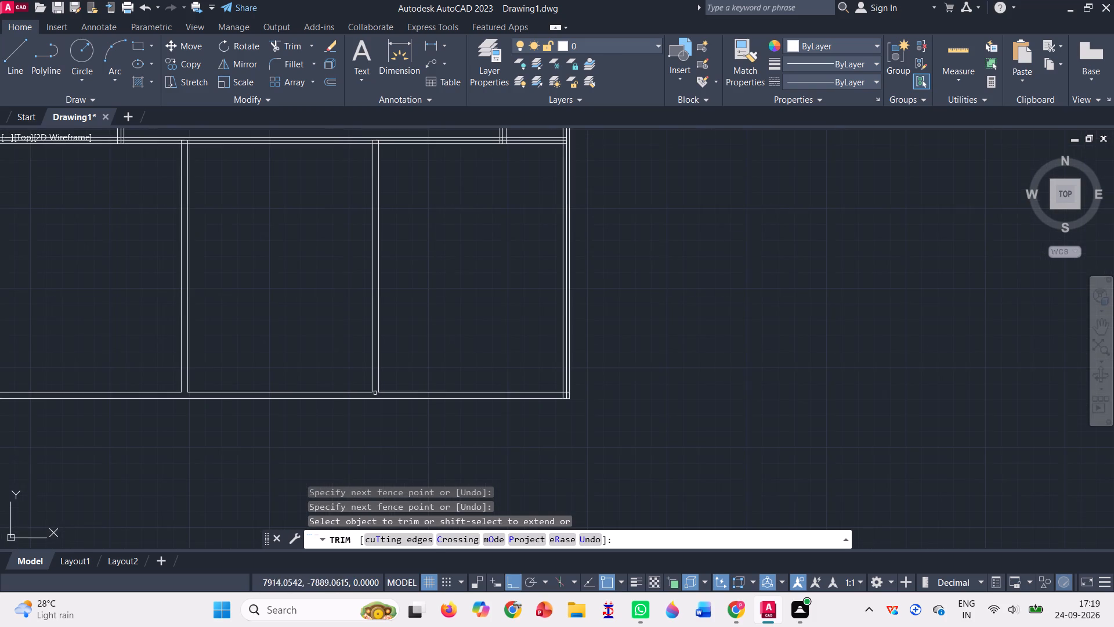
pyautogui.scroll(8, 577, 383)
pyautogui.scroll(-2, 565, 391)
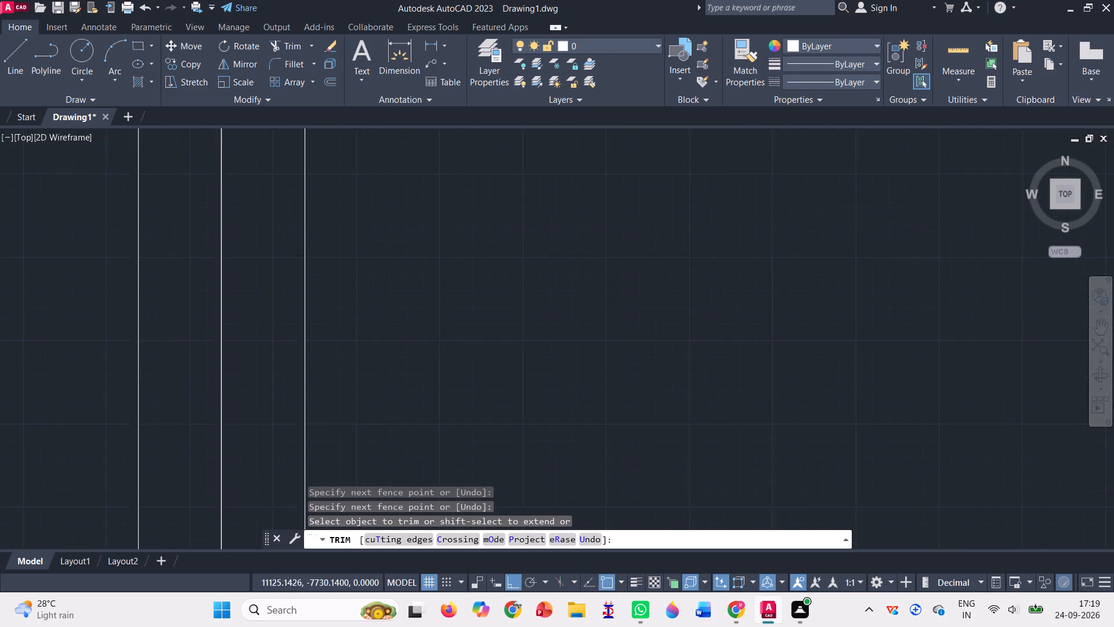
pyautogui.scroll(-3, 565, 391)
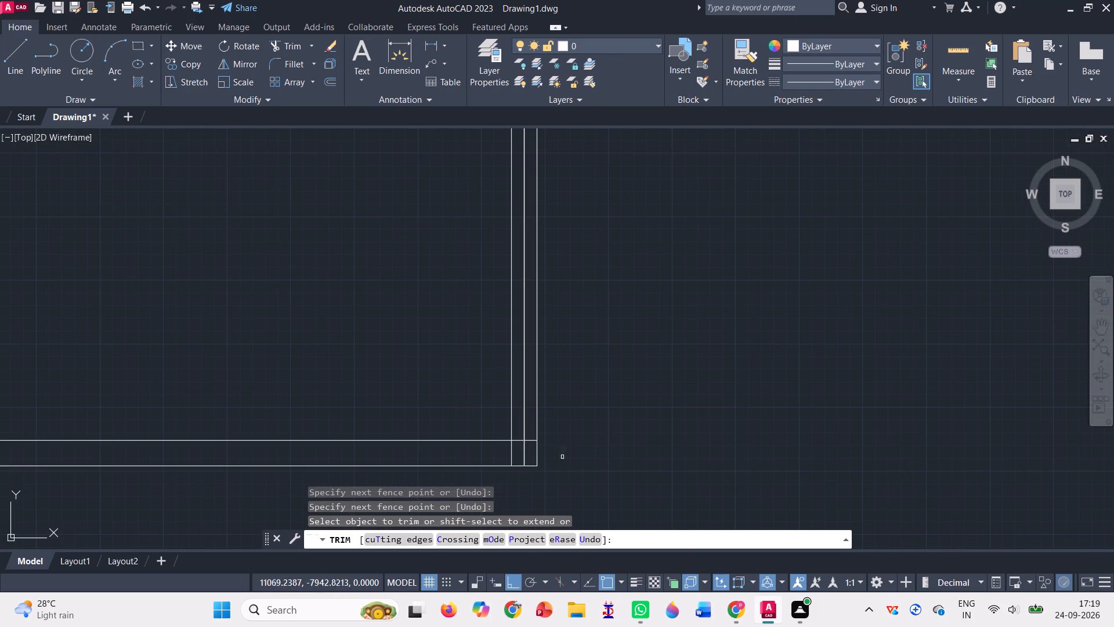
pyautogui.scroll(4, 546, 469)
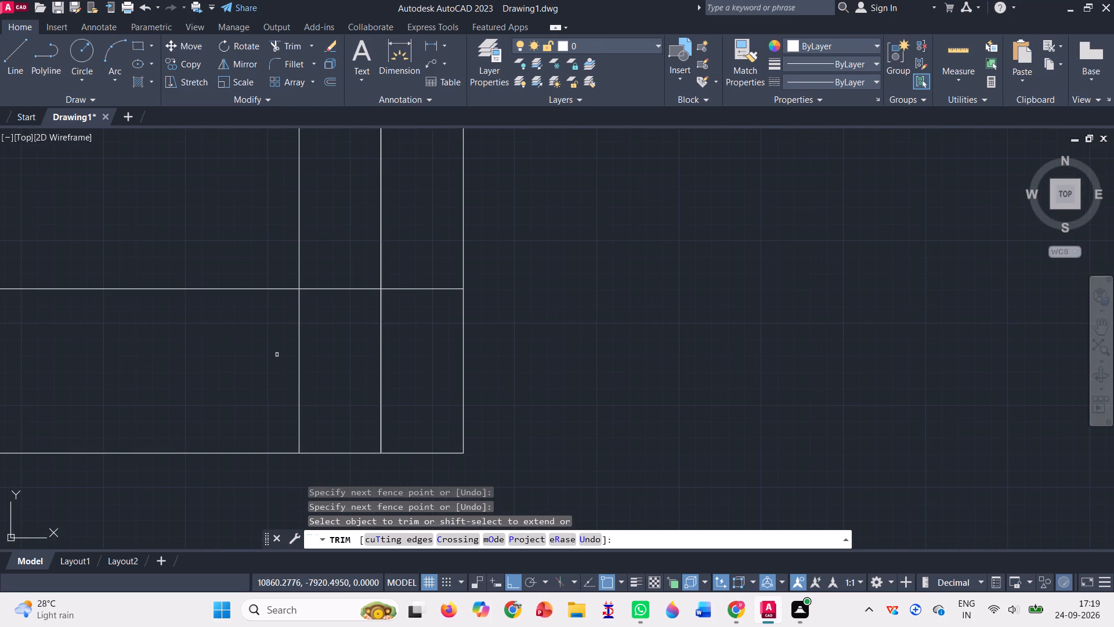
pyautogui.click(269, 356)
pyautogui.moveTo(269, 356); pyautogui.dragTo(412, 259)
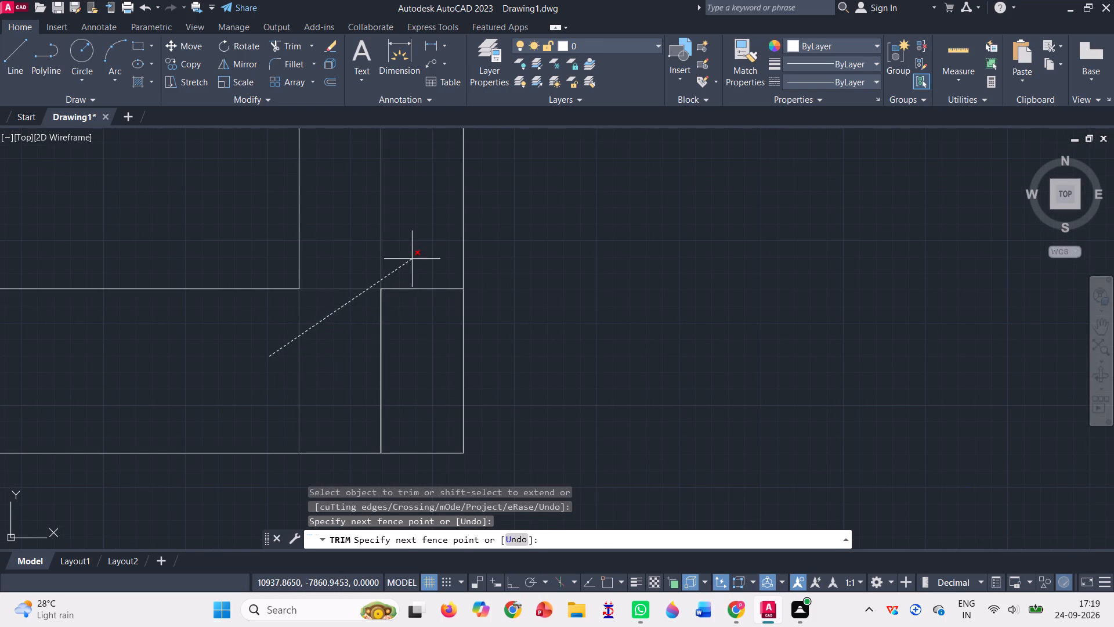
pyautogui.moveTo(412, 259); pyautogui.dragTo(419, 288)
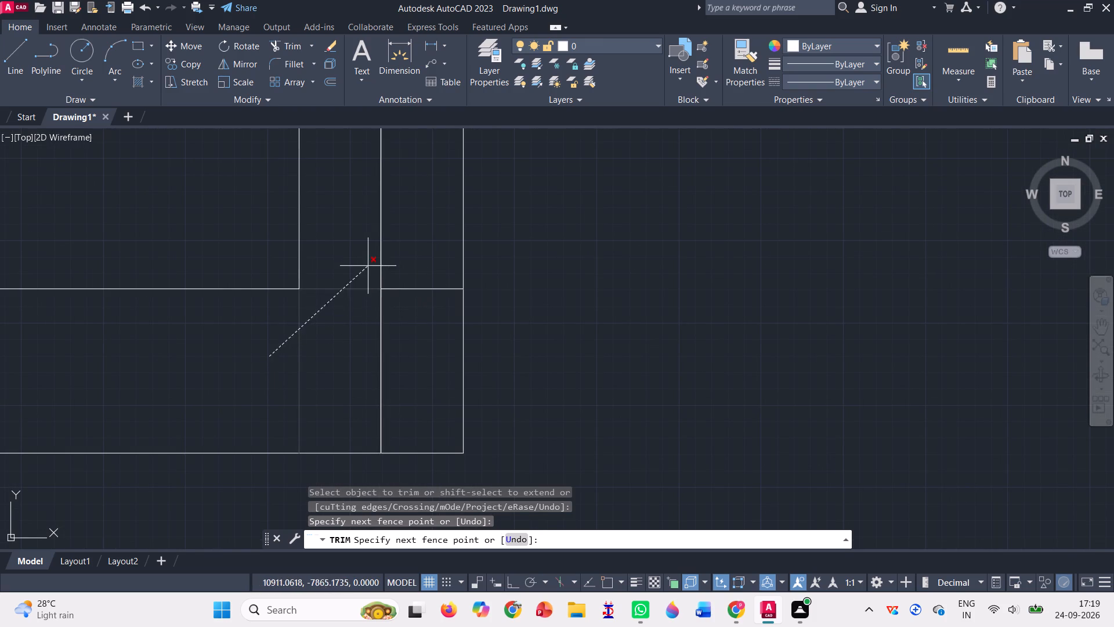
pyautogui.doubleClick(403, 310)
pyautogui.moveTo(399, 311); pyautogui.dragTo(394, 302)
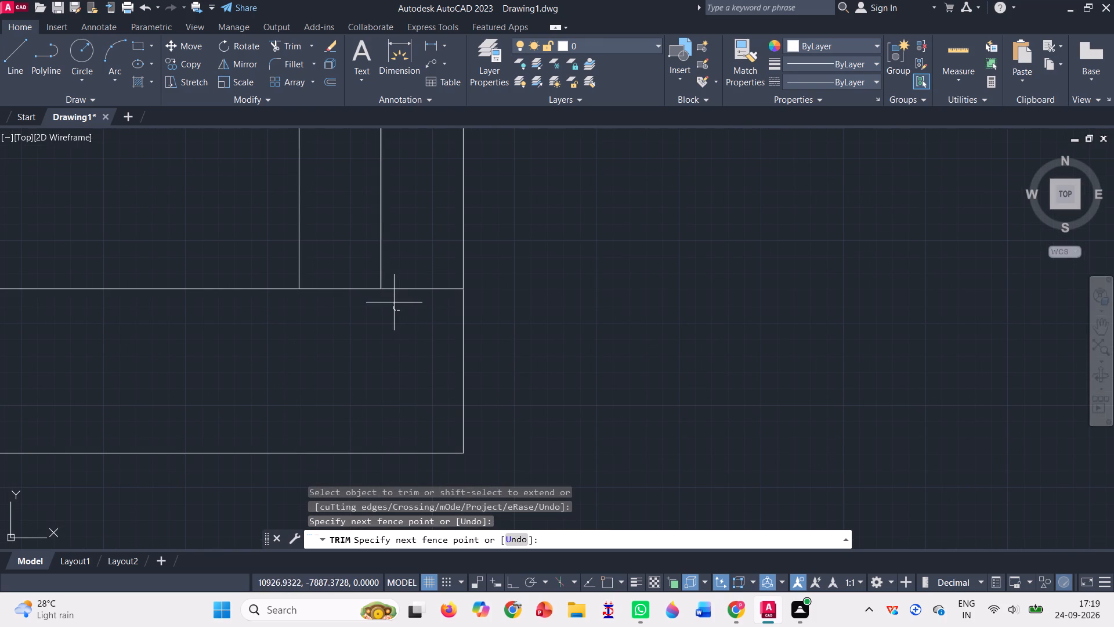
pyautogui.moveTo(394, 302); pyautogui.dragTo(357, 305)
# Trim the overlapping and middle lines where the middle band's lower wall meets the right outer wall, opening the junction.
pyautogui.scroll(-8, 587, 303)
pyautogui.scroll(-1, 723, 410)
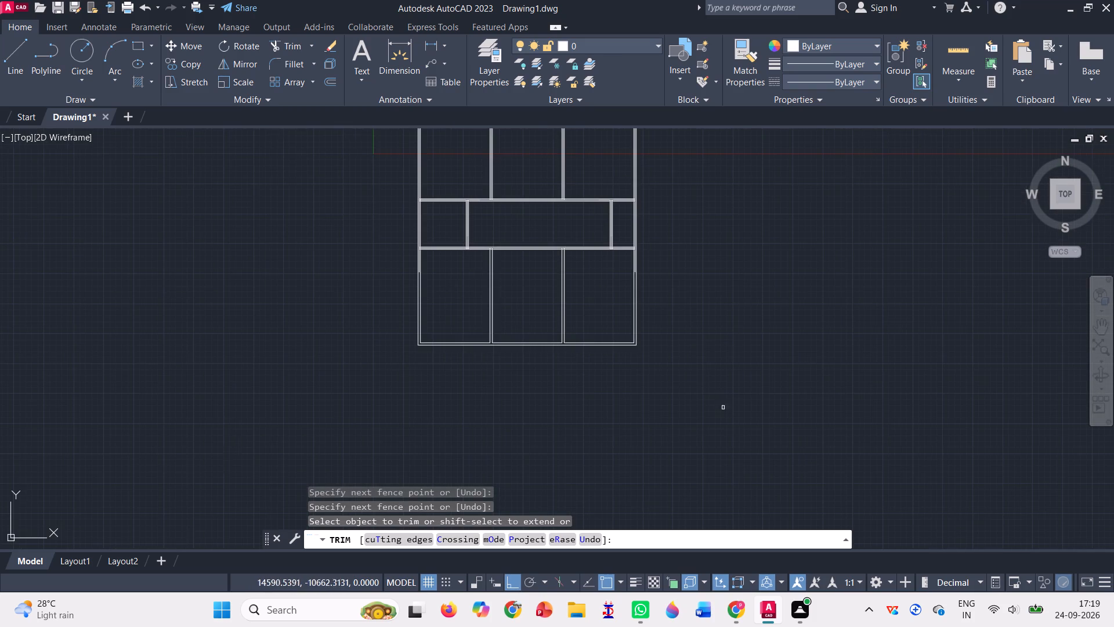
pyautogui.scroll(5, 649, 244)
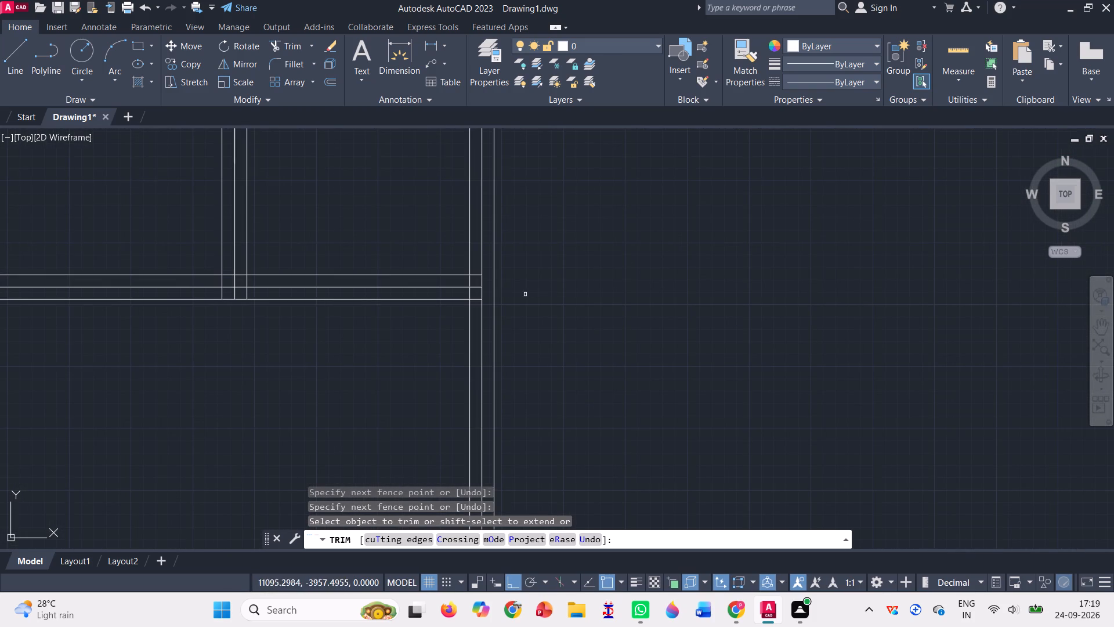
pyautogui.click(457, 287)
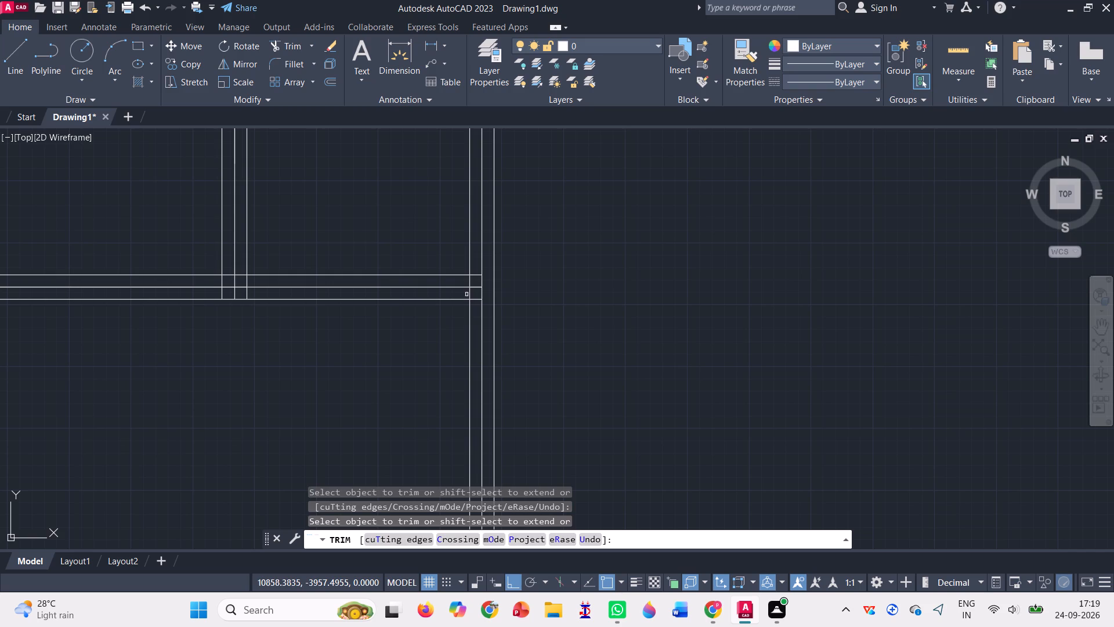
pyautogui.moveTo(466, 294); pyautogui.dragTo(489, 279)
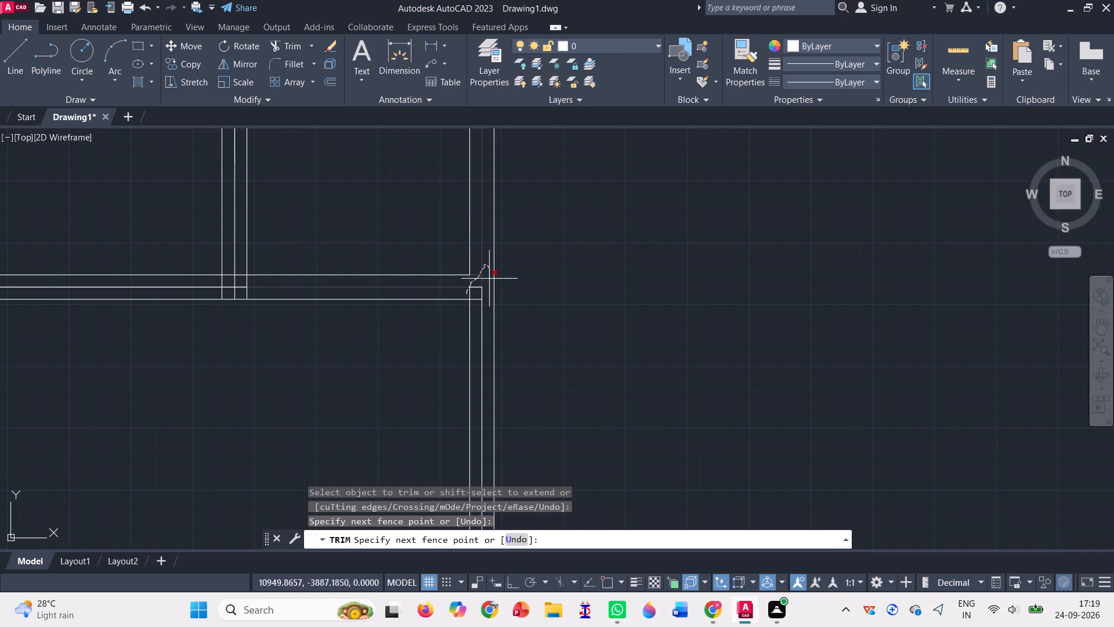
pyautogui.moveTo(489, 279); pyautogui.dragTo(478, 279)
pyautogui.moveTo(461, 290); pyautogui.dragTo(464, 288)
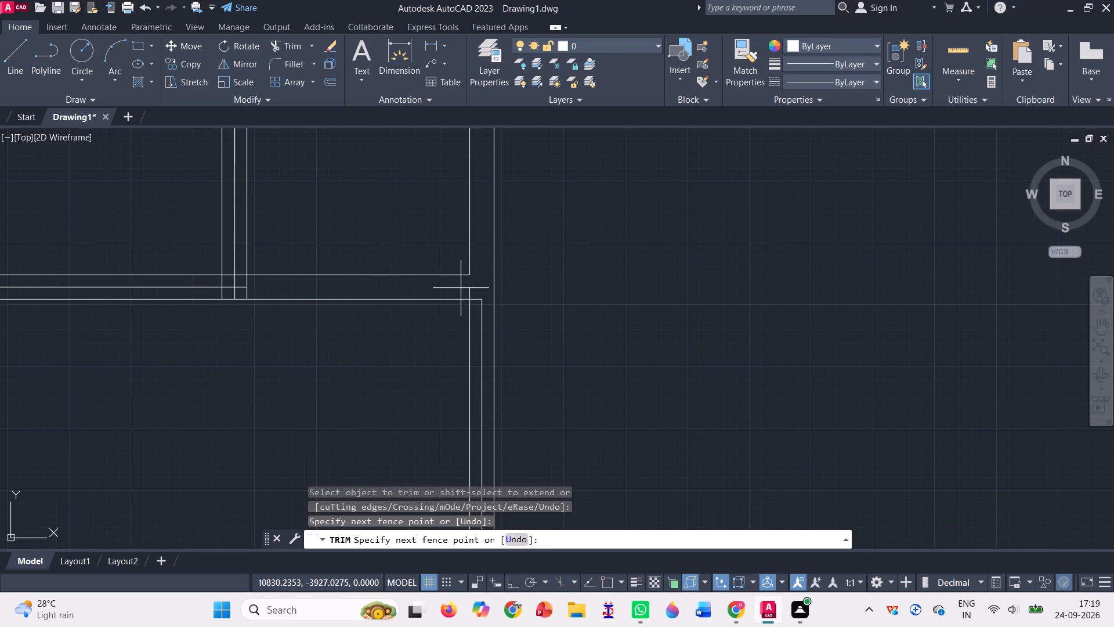
pyautogui.moveTo(464, 288); pyautogui.dragTo(483, 309)
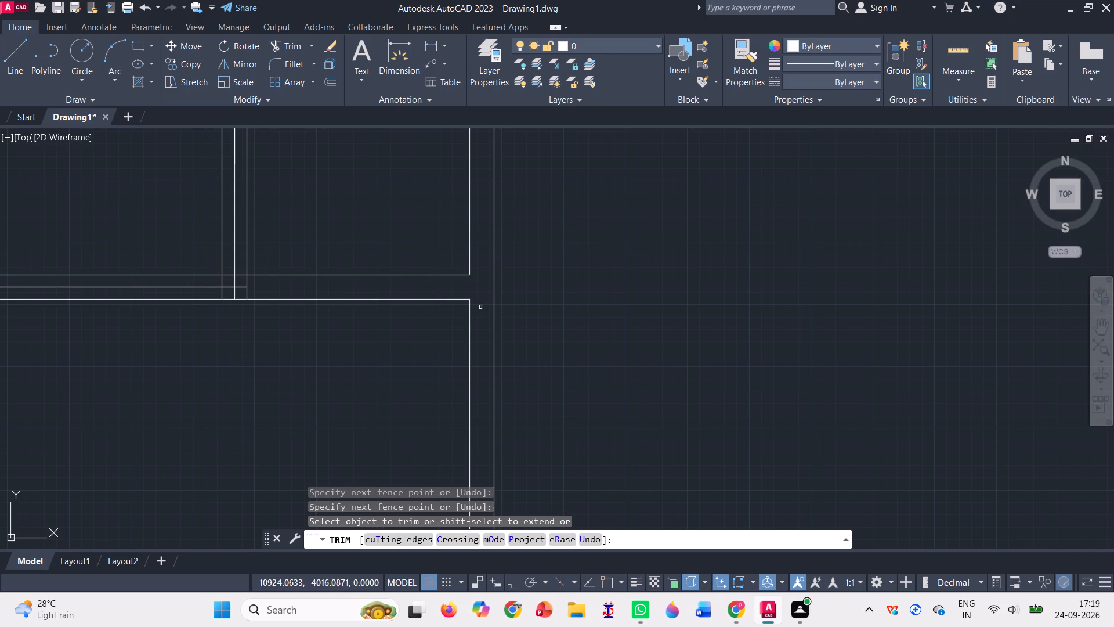
# Trim the overlapping and middle lines where the middle band's right partition meets the band's lower wall, opening the junction.
pyautogui.scroll(-2, 609, 291)
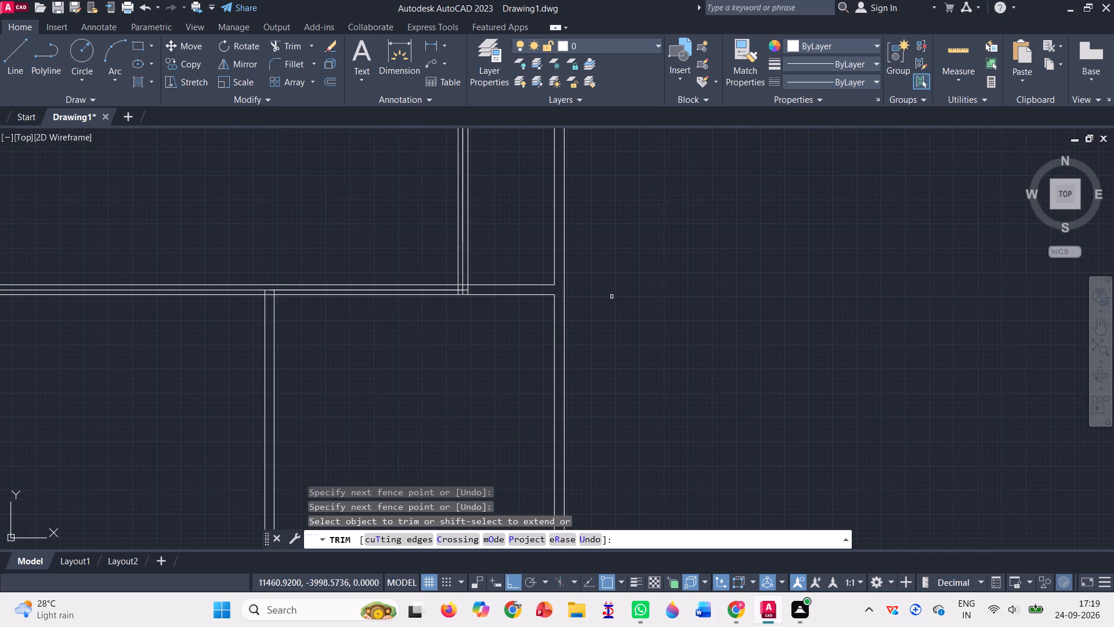
pyautogui.scroll(-3, 610, 298)
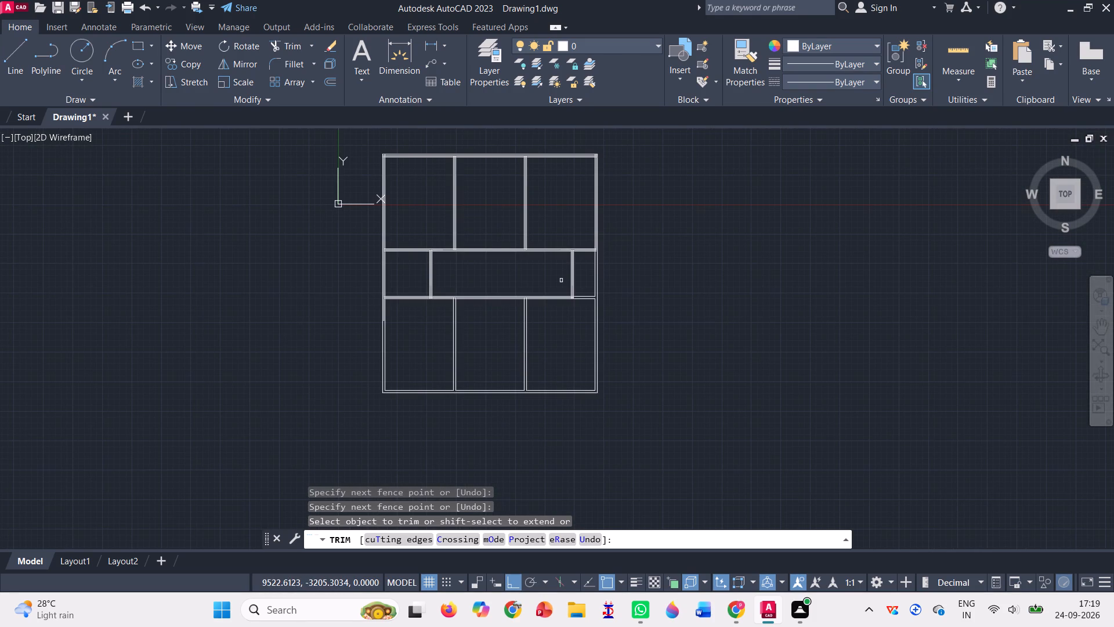
pyautogui.scroll(4, 561, 280)
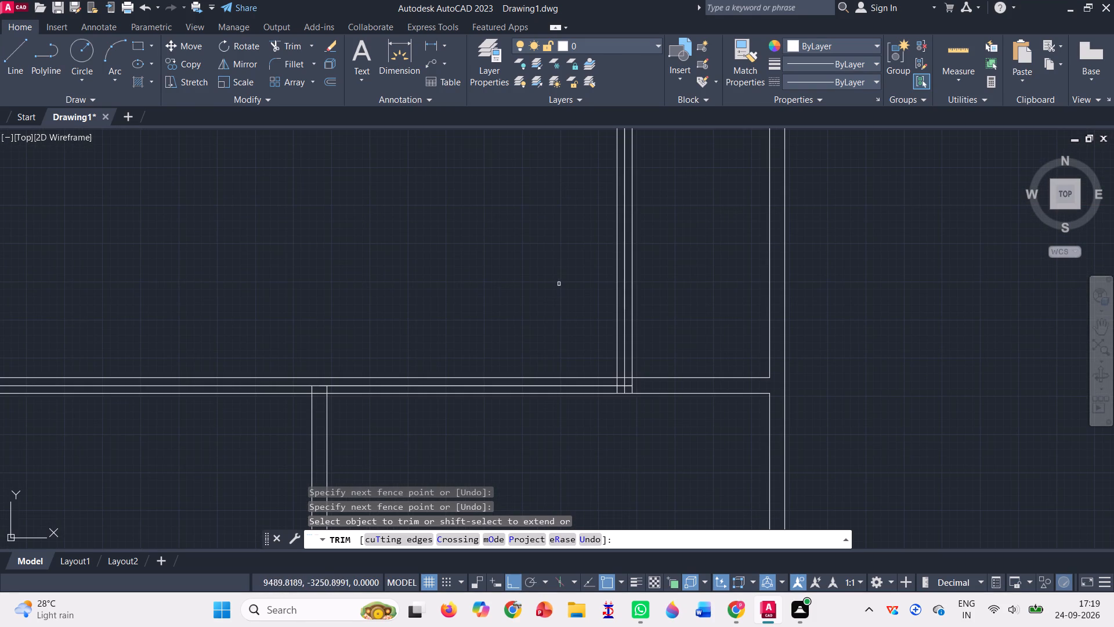
pyautogui.scroll(2, 560, 304)
pyautogui.scroll(-1, 660, 325)
pyautogui.scroll(1, 660, 329)
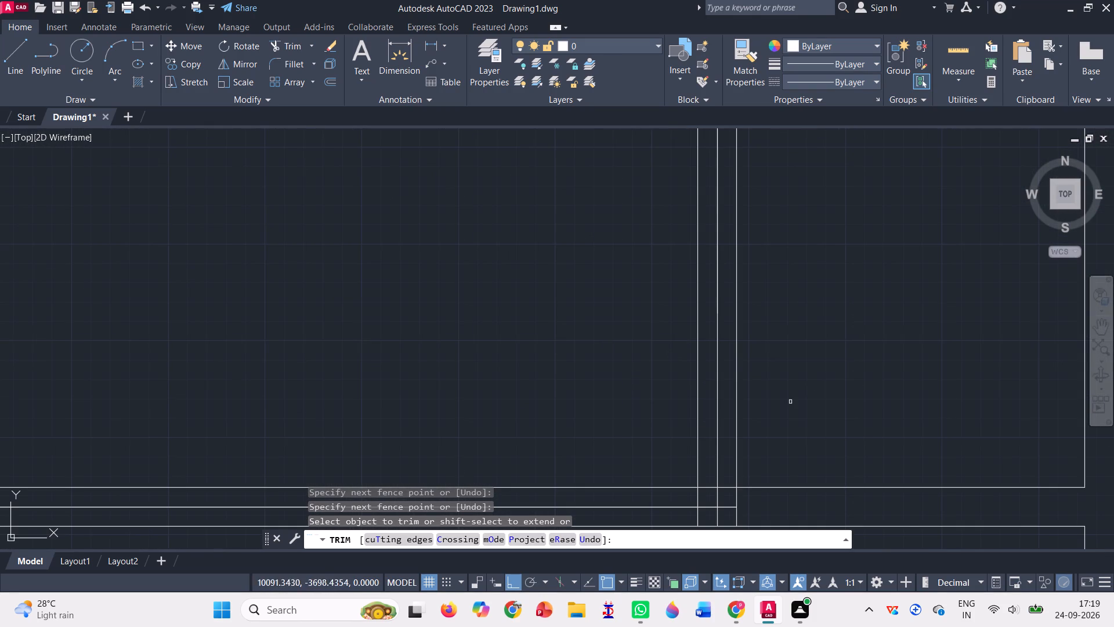
pyautogui.scroll(-2, 790, 398)
pyautogui.scroll(3, 773, 451)
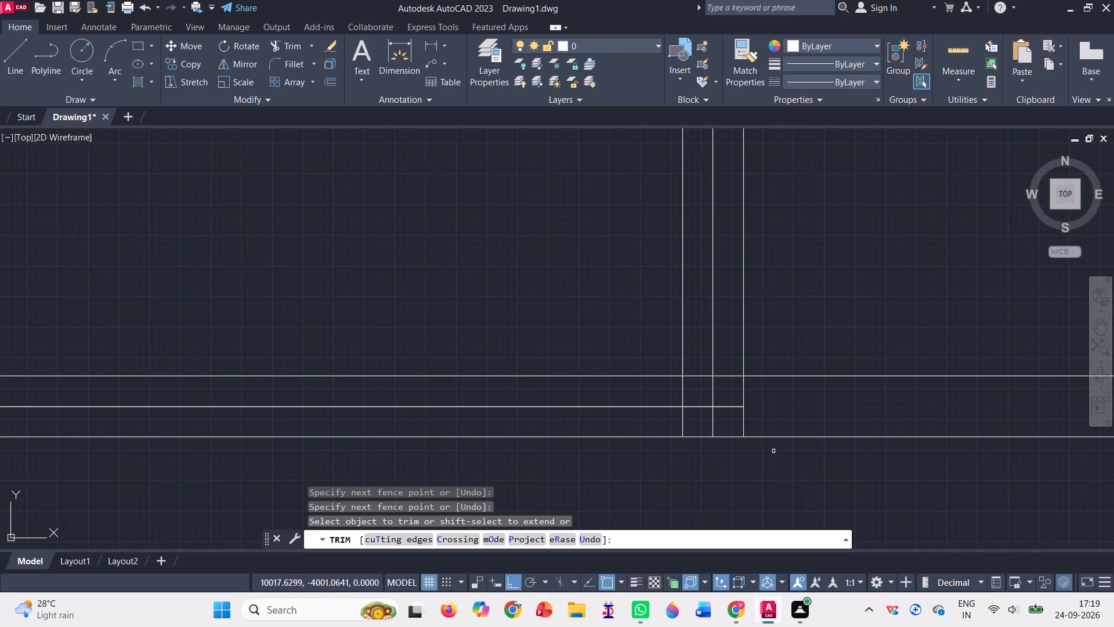
pyautogui.scroll(1, 773, 451)
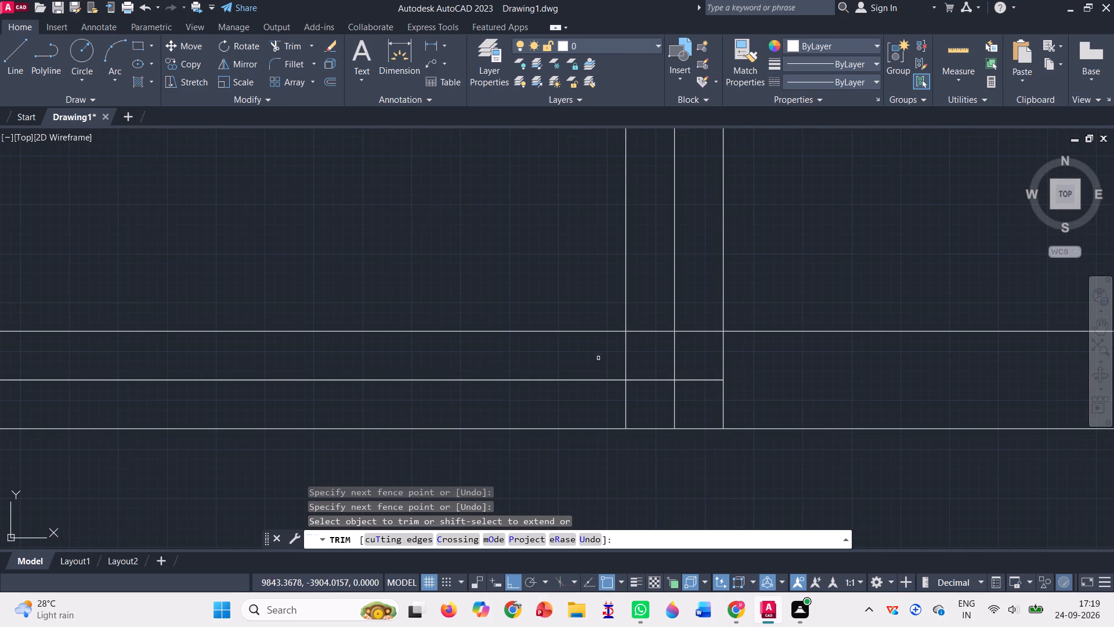
pyautogui.moveTo(589, 364); pyautogui.dragTo(676, 316)
pyautogui.moveTo(676, 316); pyautogui.dragTo(682, 321)
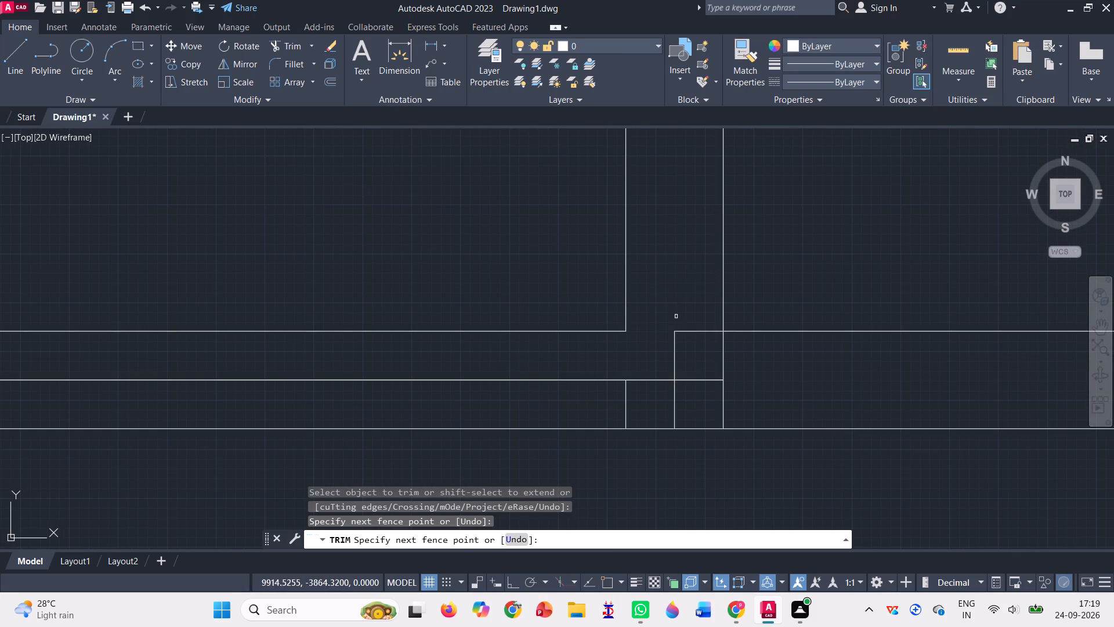
pyautogui.moveTo(682, 321); pyautogui.dragTo(697, 387)
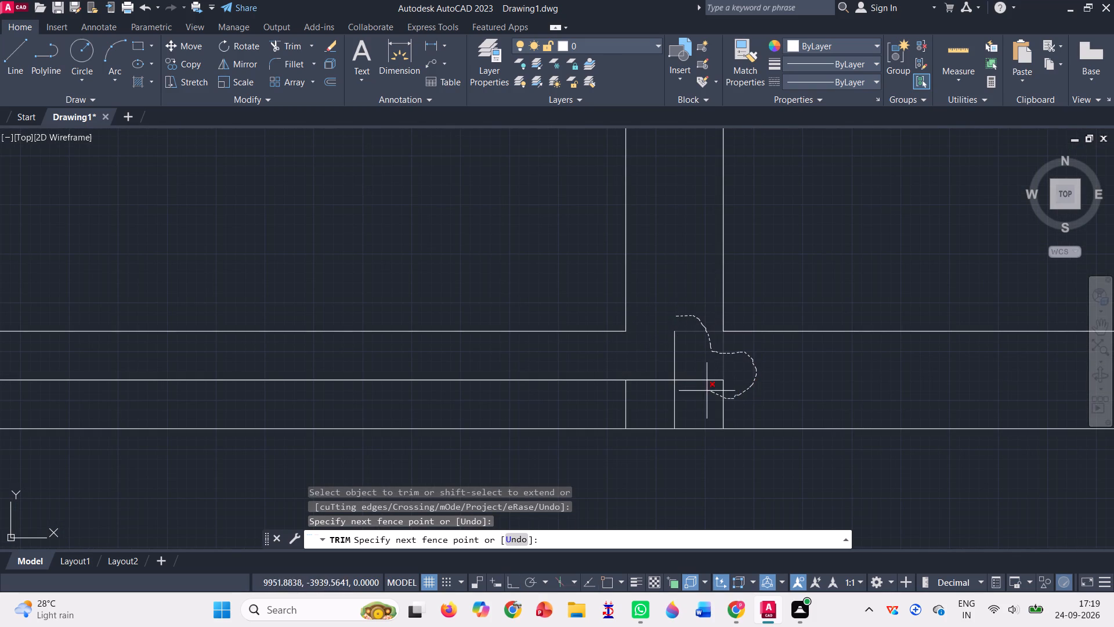
pyautogui.moveTo(697, 387); pyautogui.dragTo(620, 387)
pyautogui.click(620, 387)
pyautogui.moveTo(618, 387); pyautogui.dragTo(665, 359)
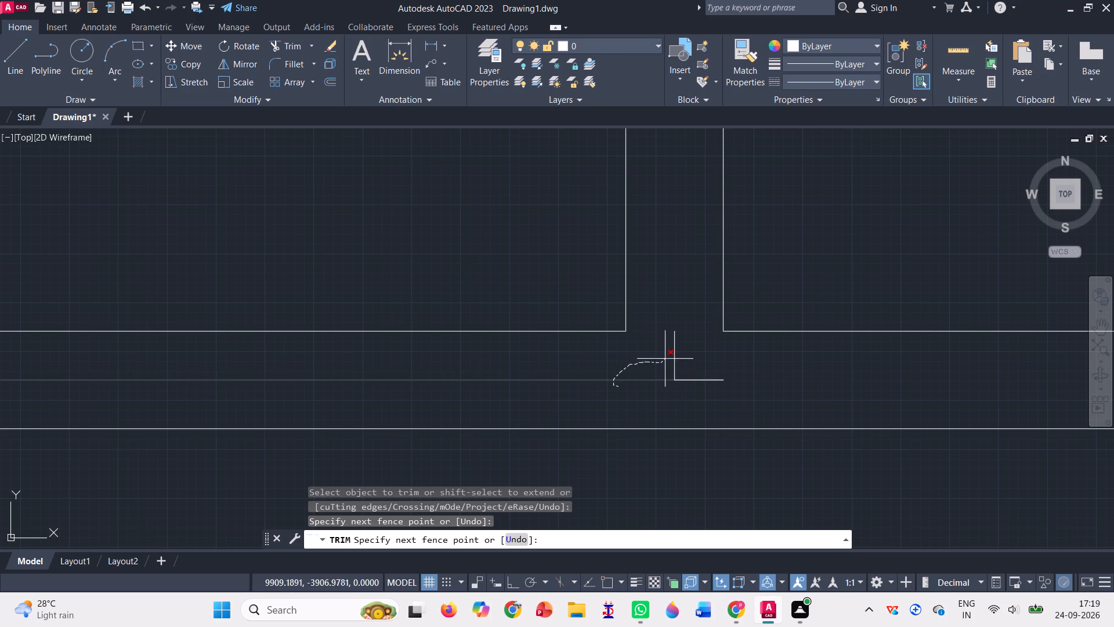
pyautogui.moveTo(665, 359); pyautogui.dragTo(689, 384)
# Trim the projecting ends and crossing line where the right lower partition meets the middle band's lower wall, opening the junction.
pyautogui.scroll(-1, 682, 357)
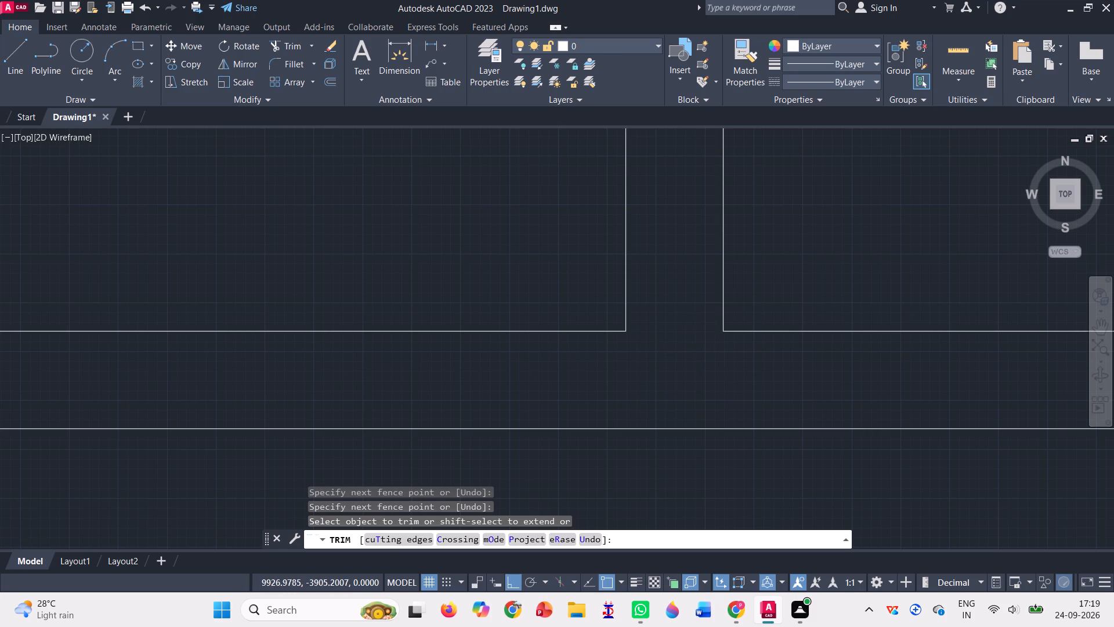
pyautogui.scroll(-4, 682, 357)
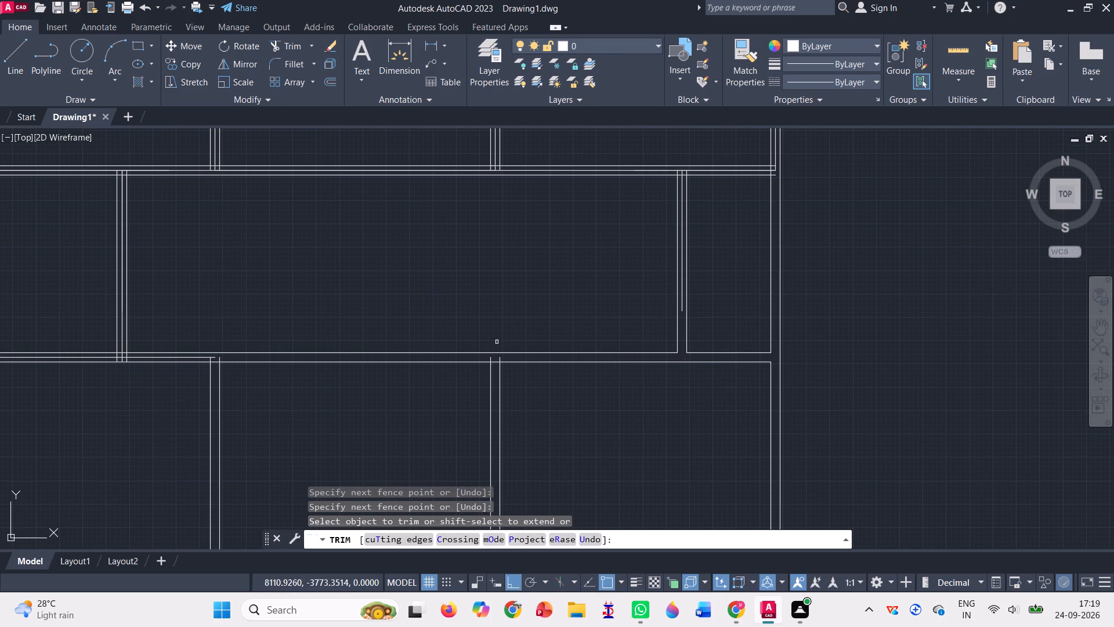
pyautogui.scroll(7, 504, 361)
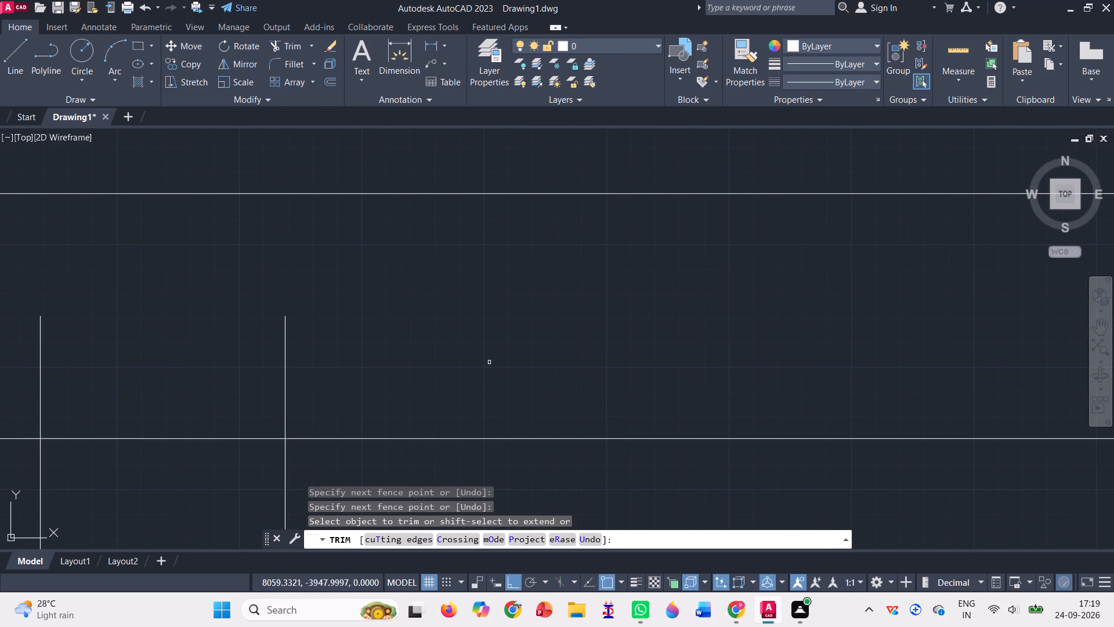
pyautogui.moveTo(11, 356); pyautogui.dragTo(244, 363)
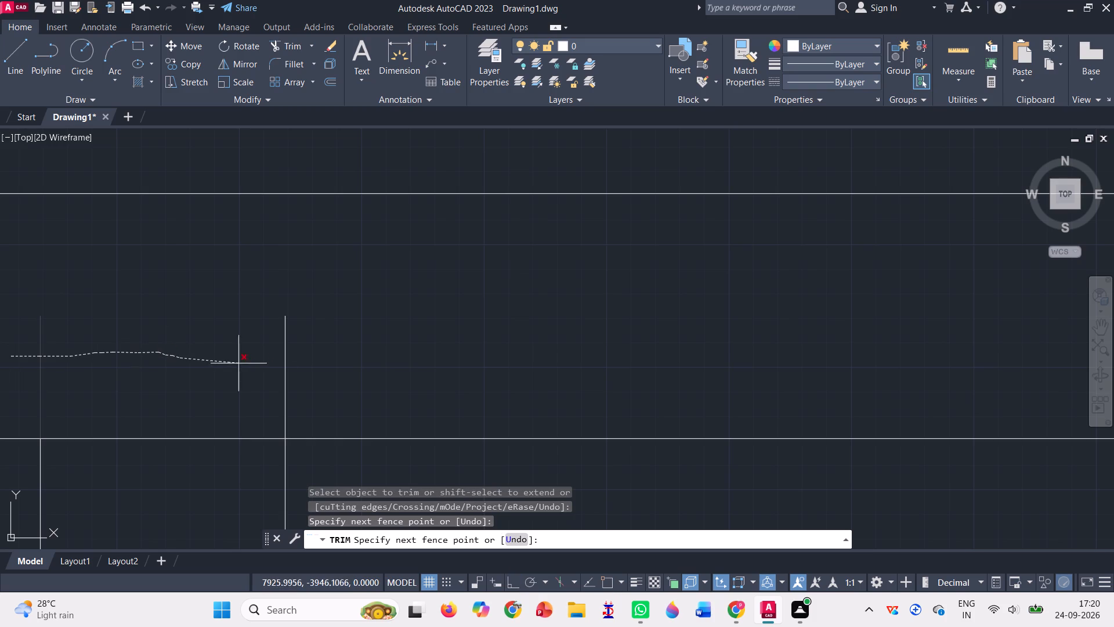
pyautogui.moveTo(244, 363); pyautogui.dragTo(327, 346)
pyautogui.scroll(-3, 681, 331)
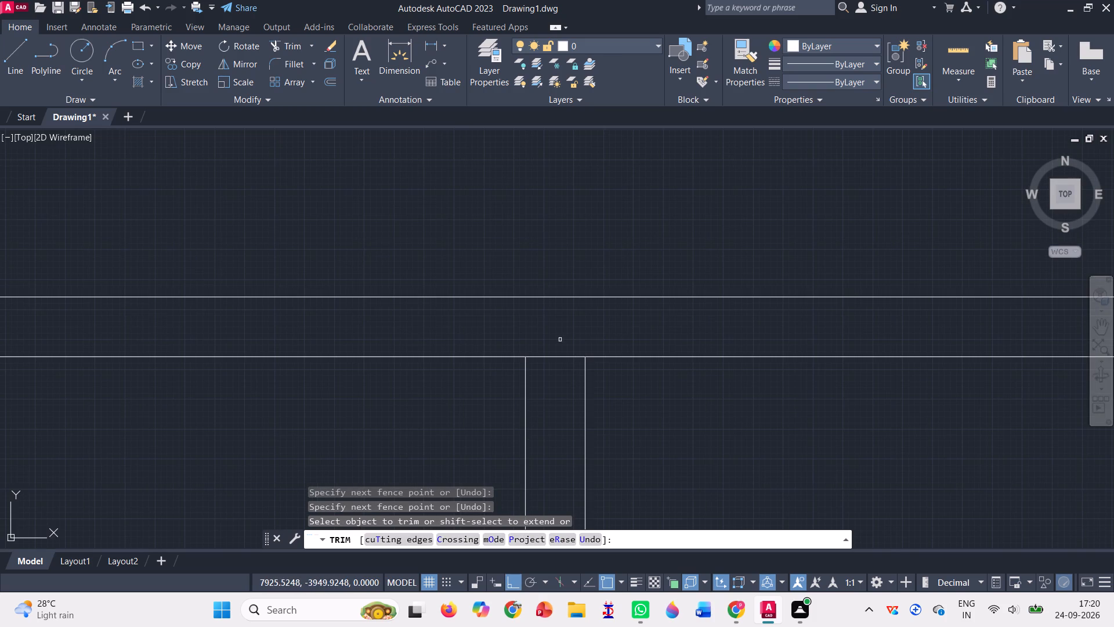
pyautogui.moveTo(560, 340); pyautogui.dragTo(556, 363)
# Trim the left lower partition's ends projecting into the middle band's lower wall, and that wall's middle line back to the band's left partition.
pyautogui.scroll(-4, 461, 290)
pyautogui.scroll(1, 440, 282)
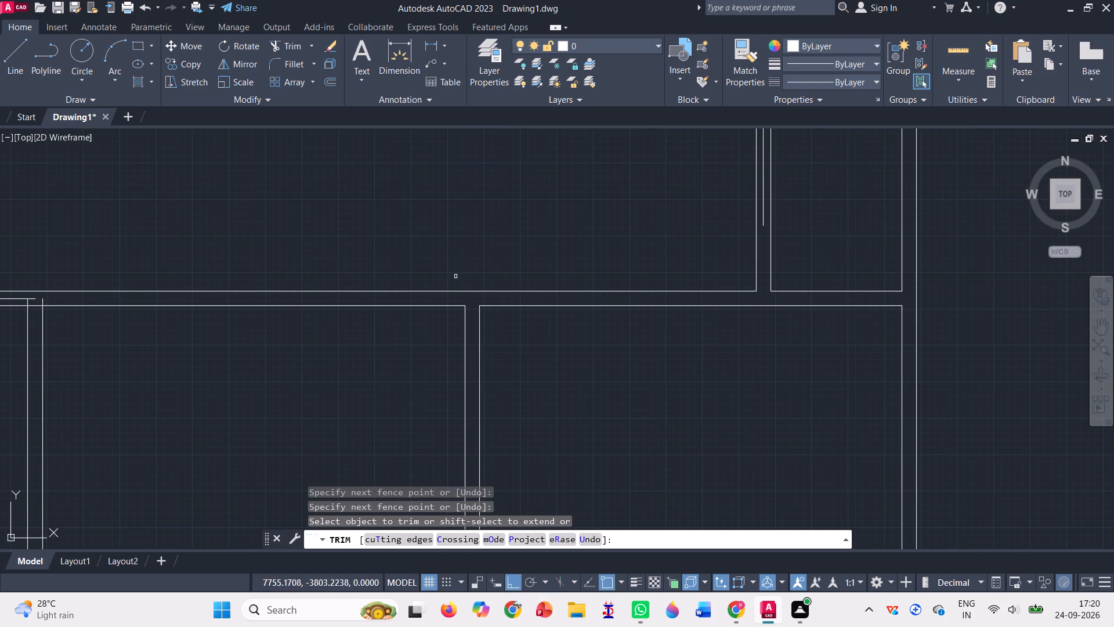
pyautogui.scroll(-3, 668, 251)
pyautogui.scroll(2, 487, 262)
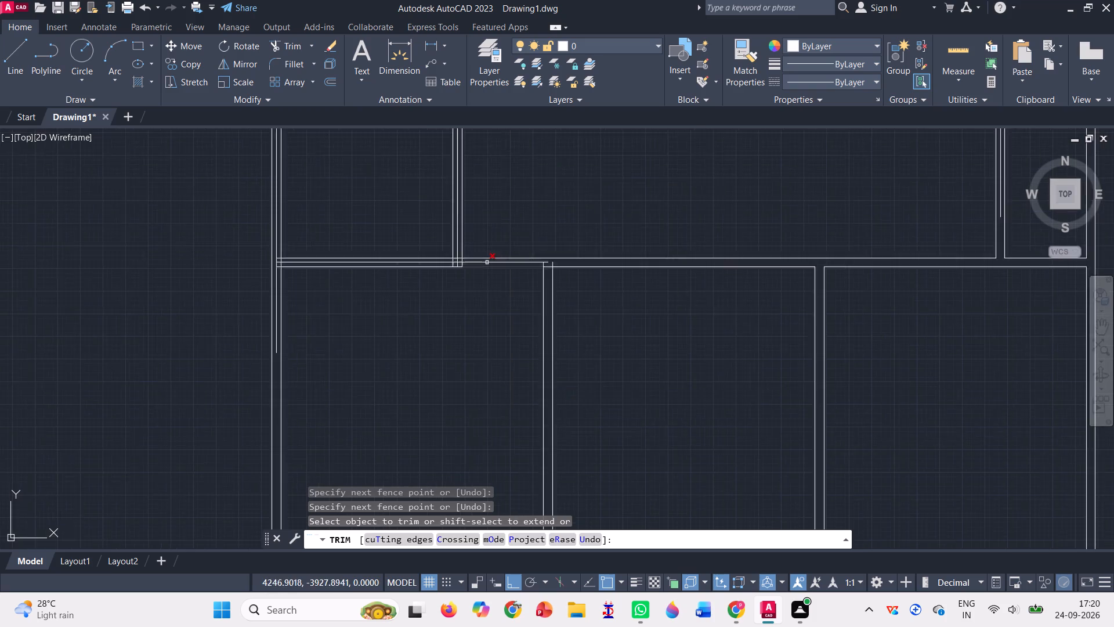
pyautogui.scroll(4, 487, 262)
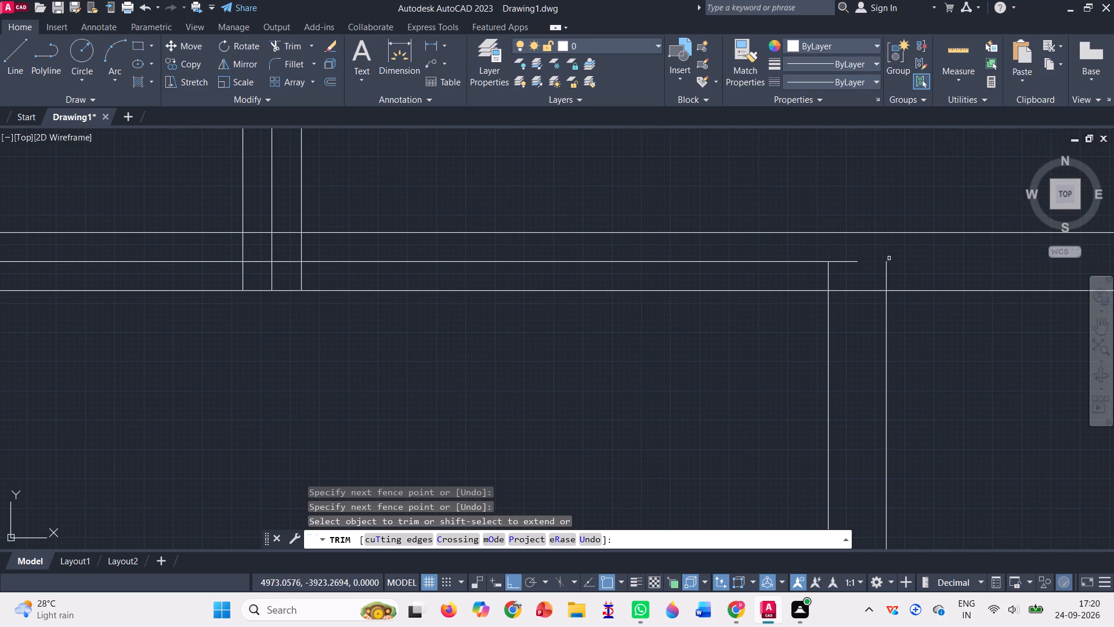
pyautogui.moveTo(919, 273); pyautogui.dragTo(874, 278)
pyautogui.click(874, 278)
pyautogui.moveTo(874, 278); pyautogui.dragTo(858, 272)
pyautogui.click(852, 269)
pyautogui.moveTo(847, 269); pyautogui.dragTo(826, 251)
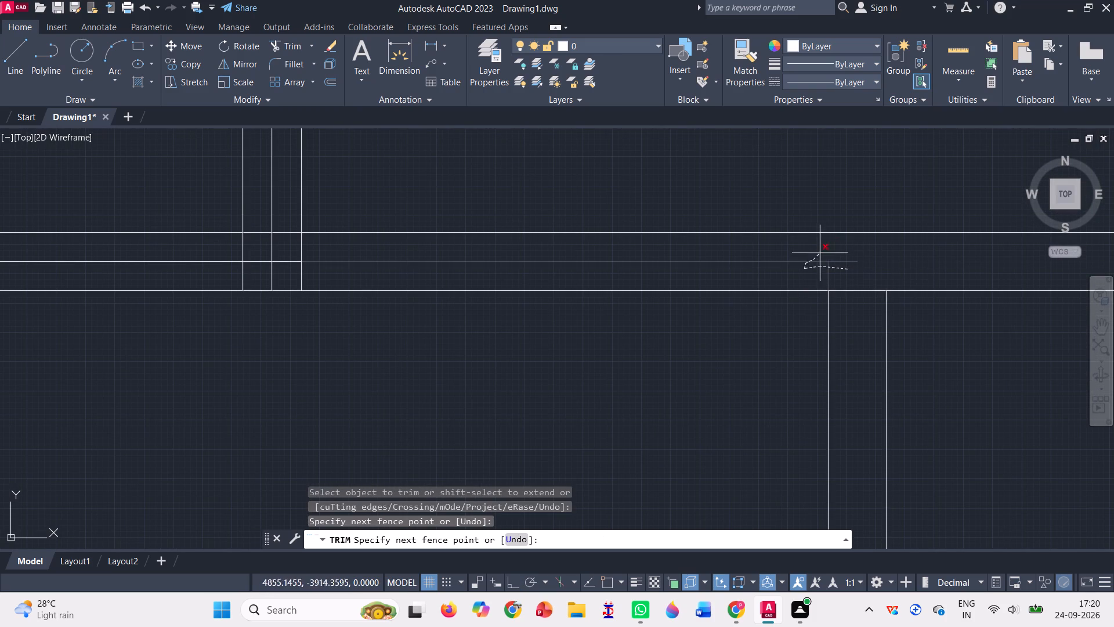
pyautogui.moveTo(826, 251); pyautogui.dragTo(832, 244)
pyautogui.doubleClick(834, 244)
pyautogui.click(838, 246)
pyautogui.moveTo(838, 246); pyautogui.dragTo(844, 251)
# Trim the overlapping and middle lines where the middle band's left partition meets the band's lower wall, opening the junction.
pyautogui.scroll(-2, 390, 243)
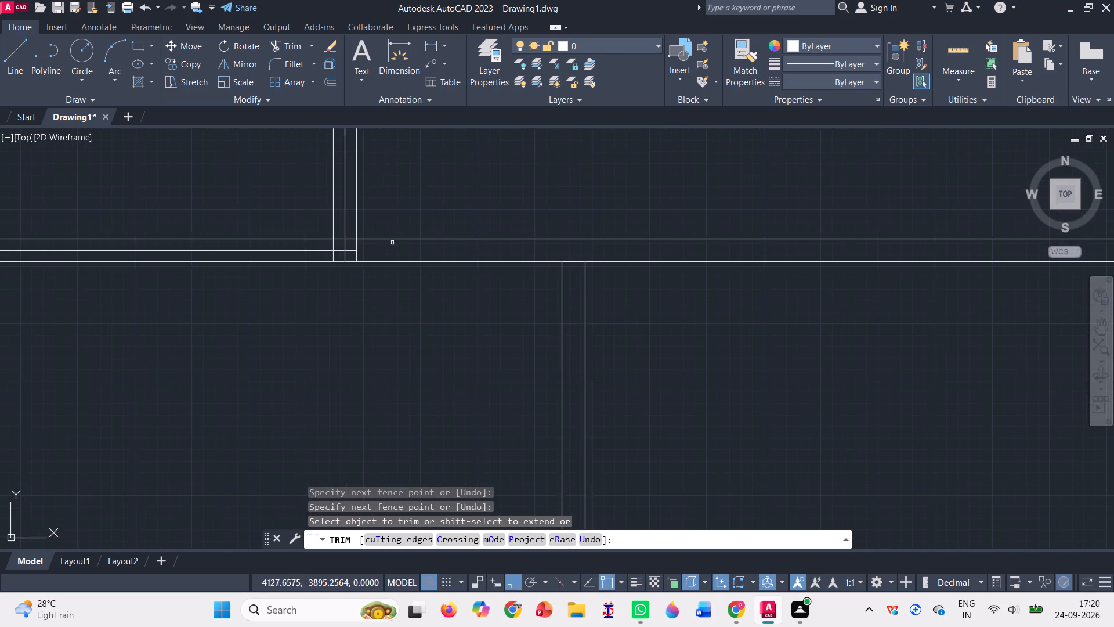
pyautogui.scroll(-3, 402, 244)
pyautogui.scroll(3, 320, 246)
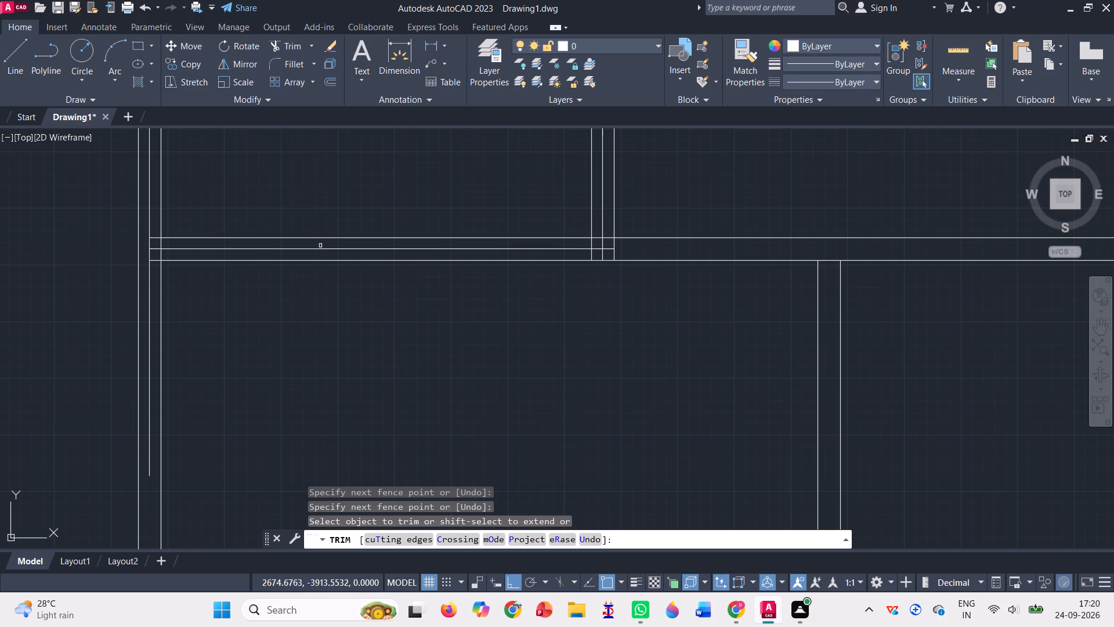
pyautogui.scroll(2, 320, 246)
pyautogui.scroll(-2, 547, 284)
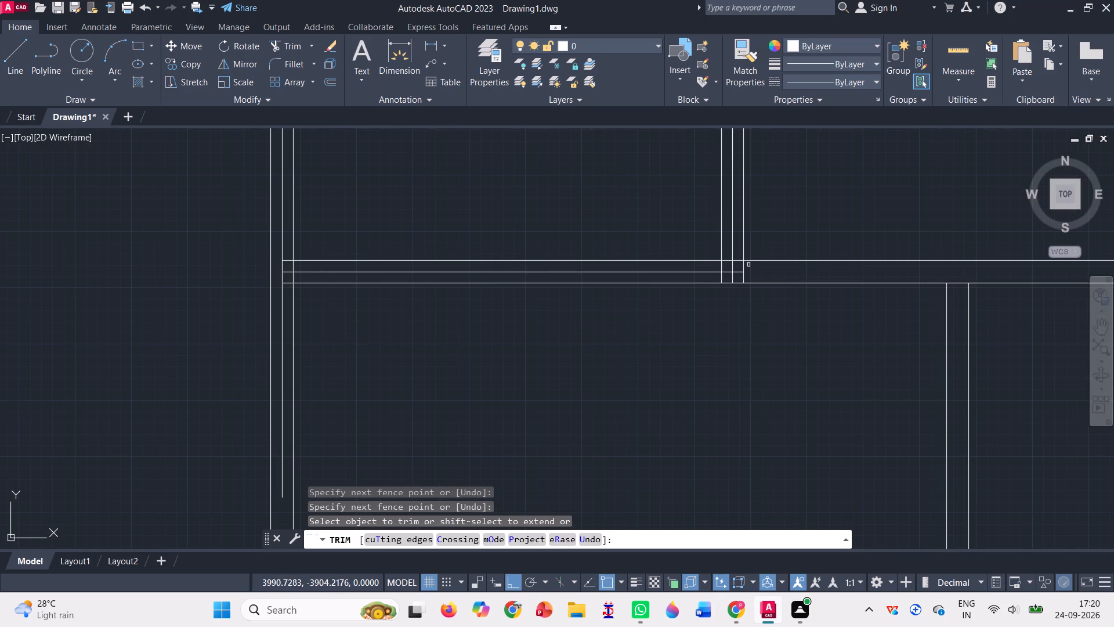
pyautogui.scroll(3, 746, 259)
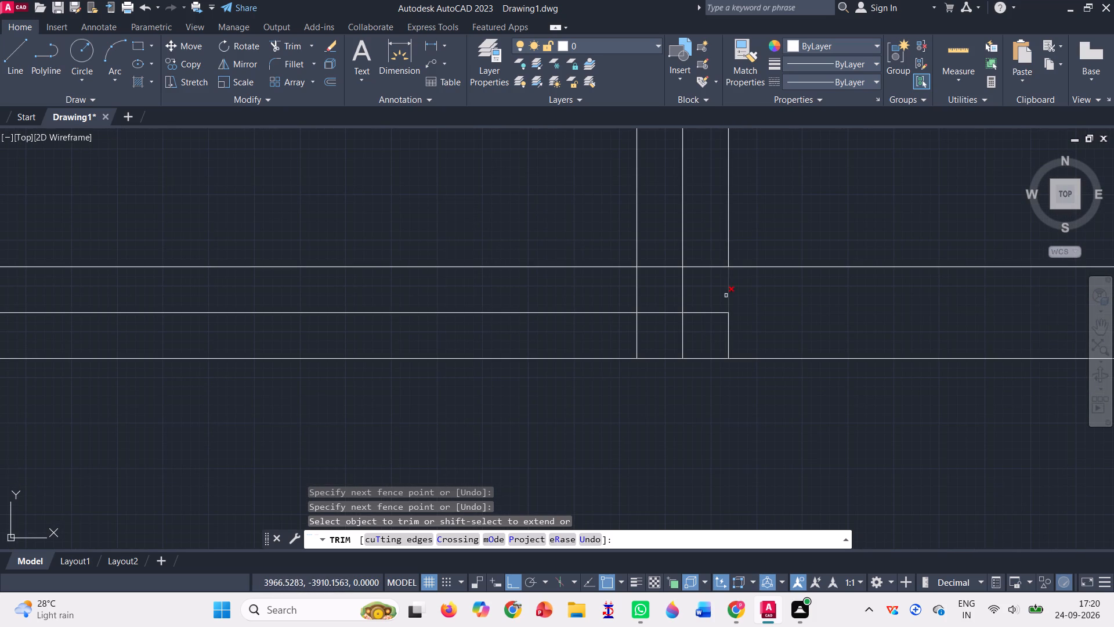
pyautogui.moveTo(764, 305); pyautogui.dragTo(718, 293)
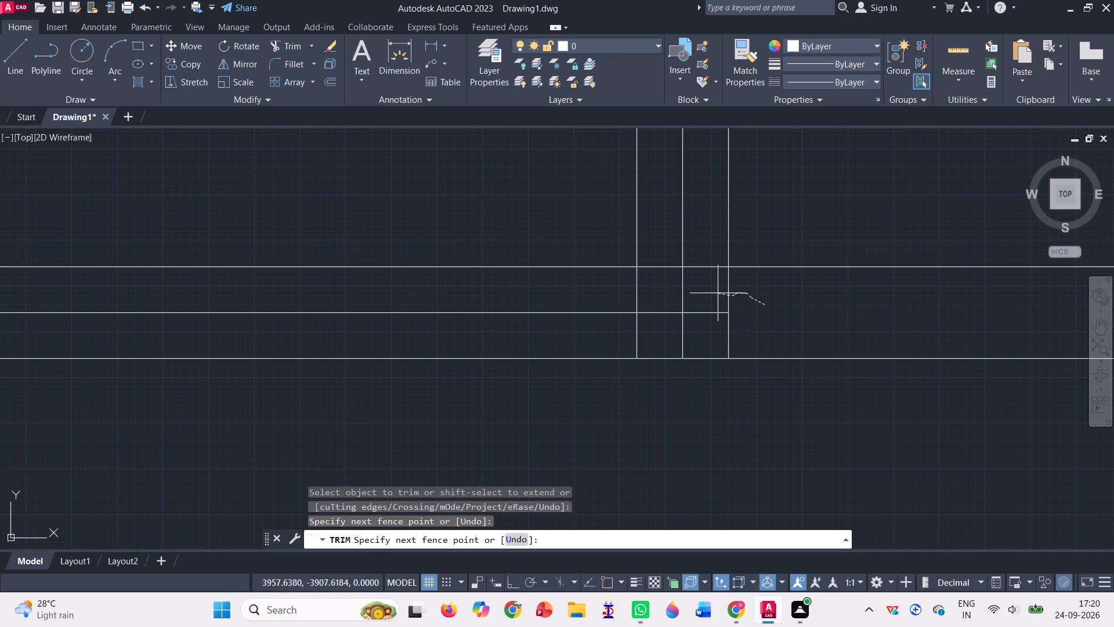
pyautogui.moveTo(718, 293); pyautogui.dragTo(668, 276)
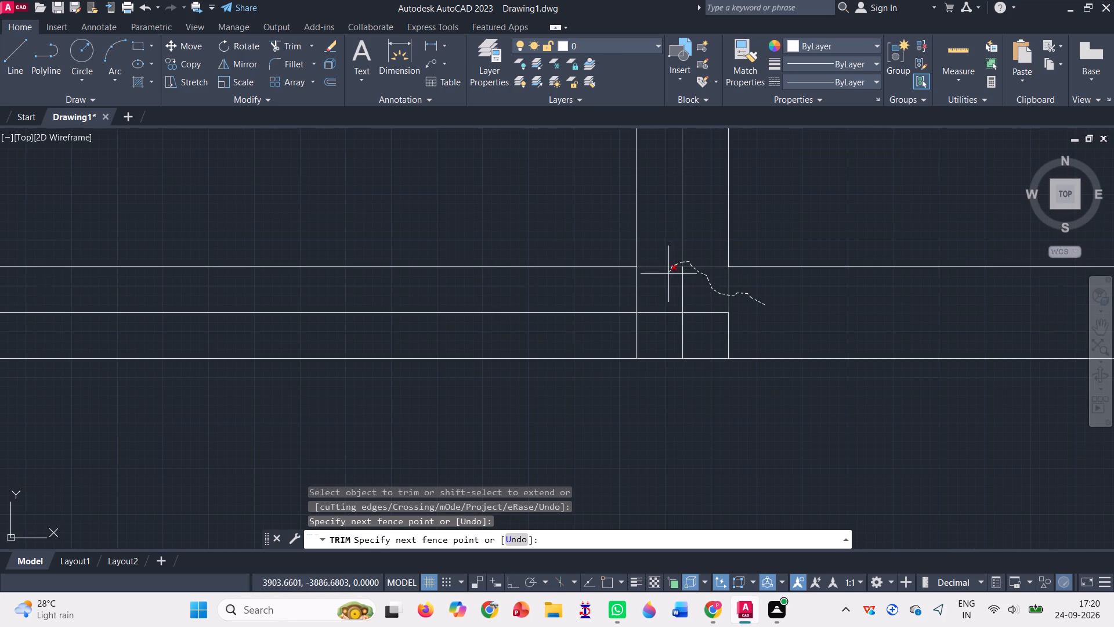
pyautogui.moveTo(668, 276); pyautogui.dragTo(659, 316)
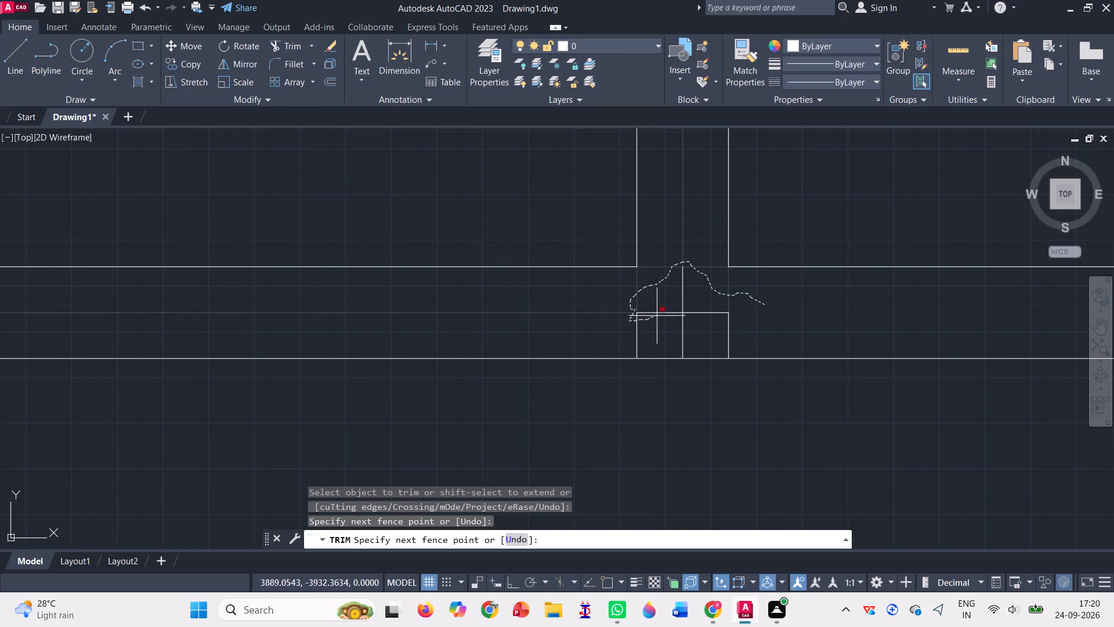
pyautogui.moveTo(659, 316); pyautogui.dragTo(710, 330)
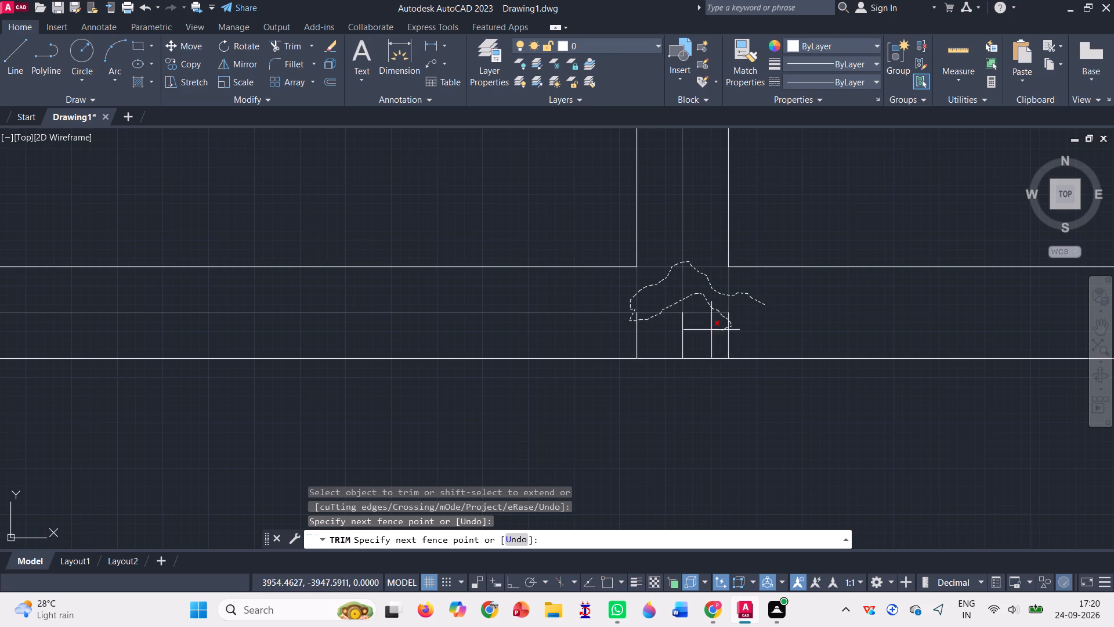
pyautogui.moveTo(710, 330); pyautogui.dragTo(623, 330)
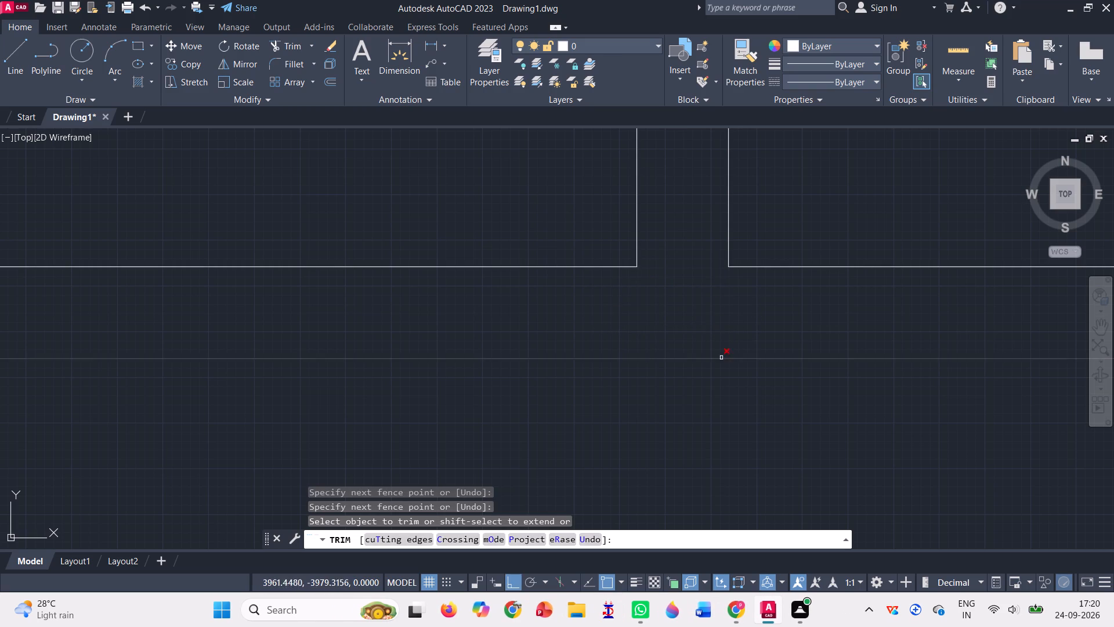
# Trim the overlapping and middle lines where the middle band's lower wall meets the left outer wall, opening the junction.
pyautogui.scroll(-5, 721, 359)
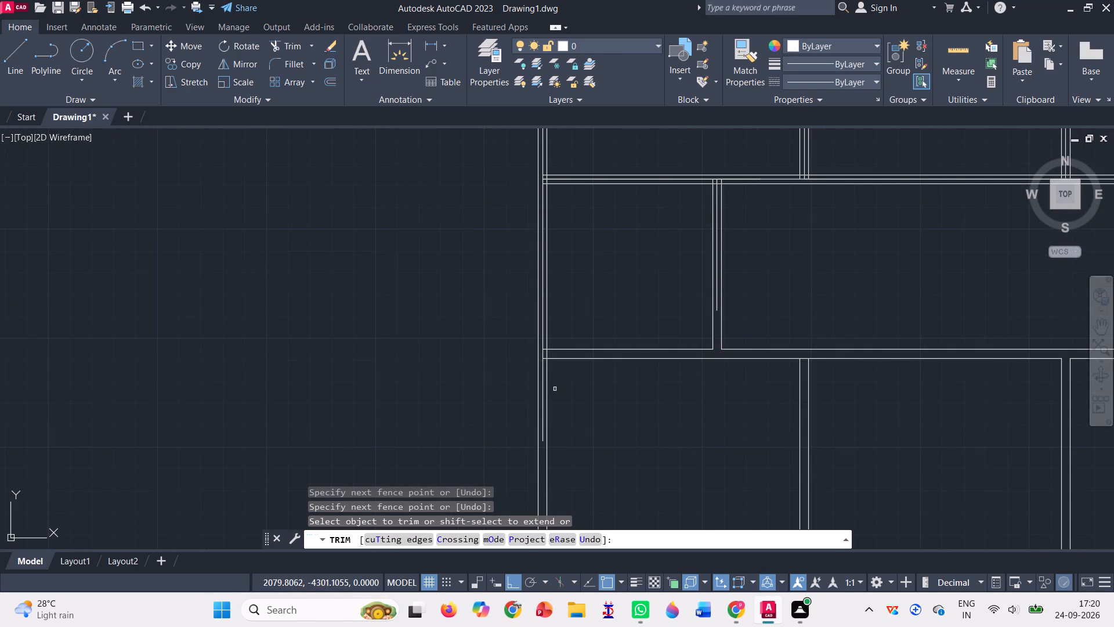
pyautogui.scroll(4, 545, 401)
pyautogui.scroll(-5, 545, 381)
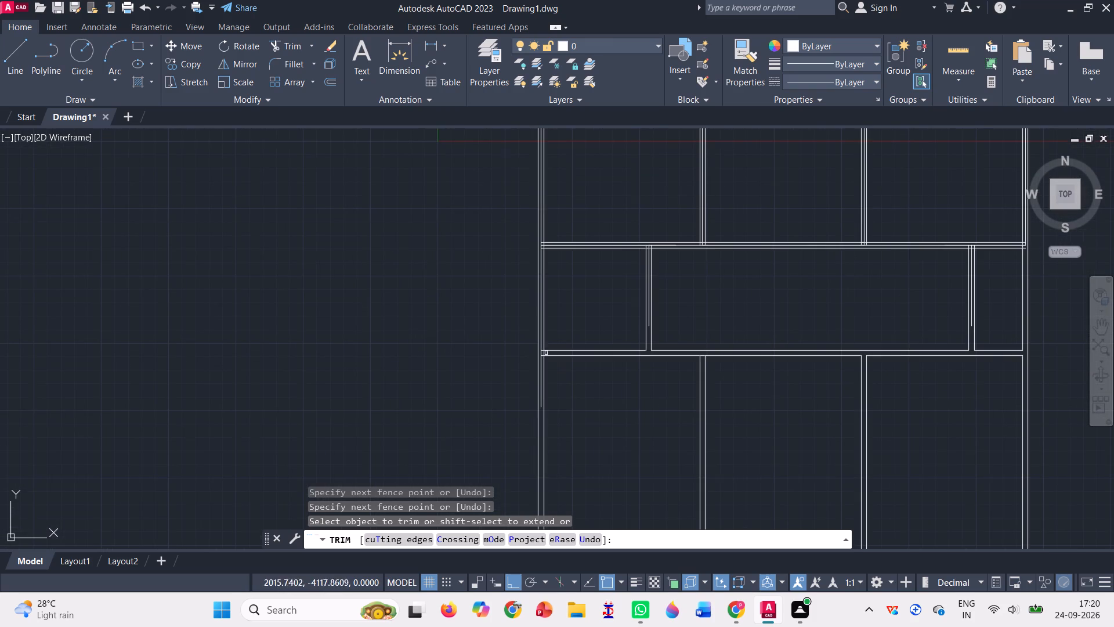
pyautogui.scroll(3, 556, 347)
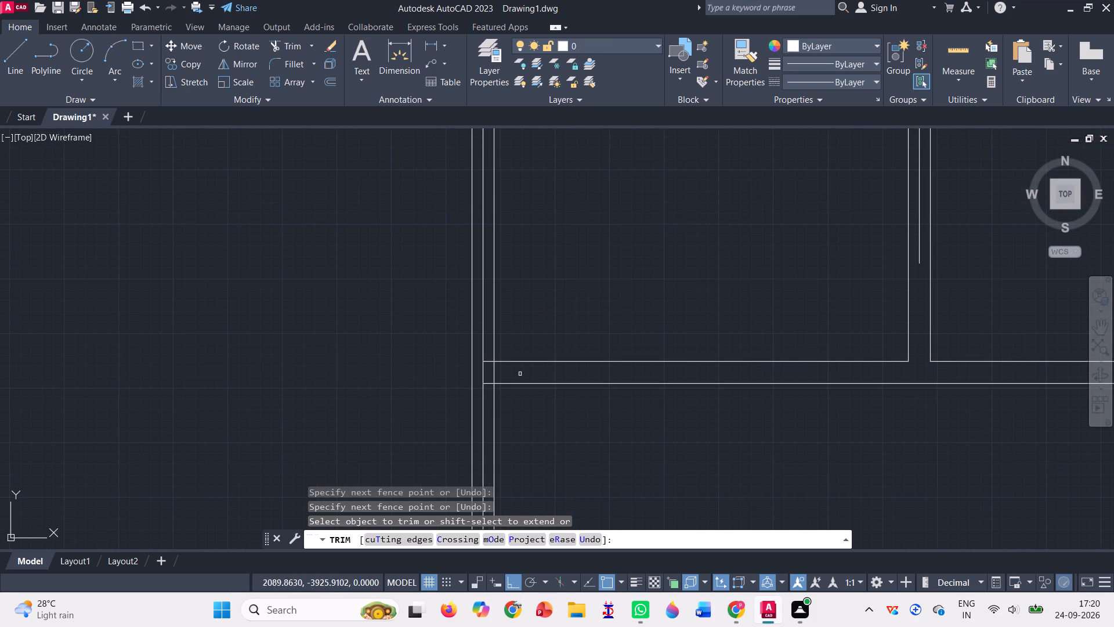
pyautogui.scroll(1, 505, 373)
pyautogui.moveTo(492, 369); pyautogui.dragTo(476, 374)
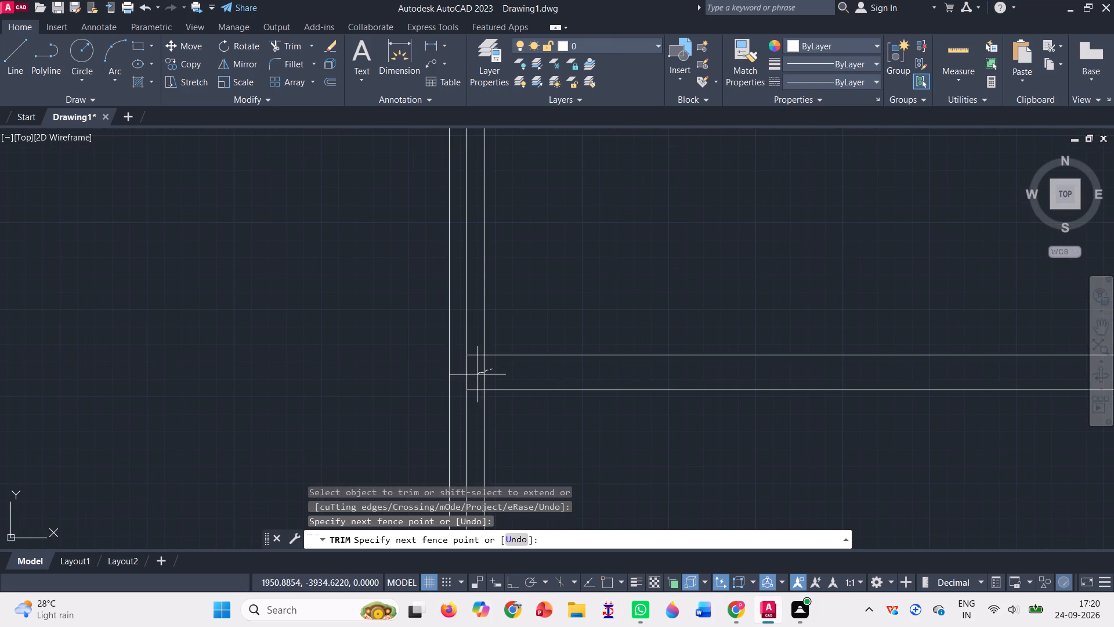
pyautogui.moveTo(476, 374); pyautogui.dragTo(466, 336)
pyautogui.moveTo(466, 336); pyautogui.dragTo(478, 343)
pyautogui.moveTo(472, 380); pyautogui.dragTo(464, 403)
pyautogui.click(464, 403)
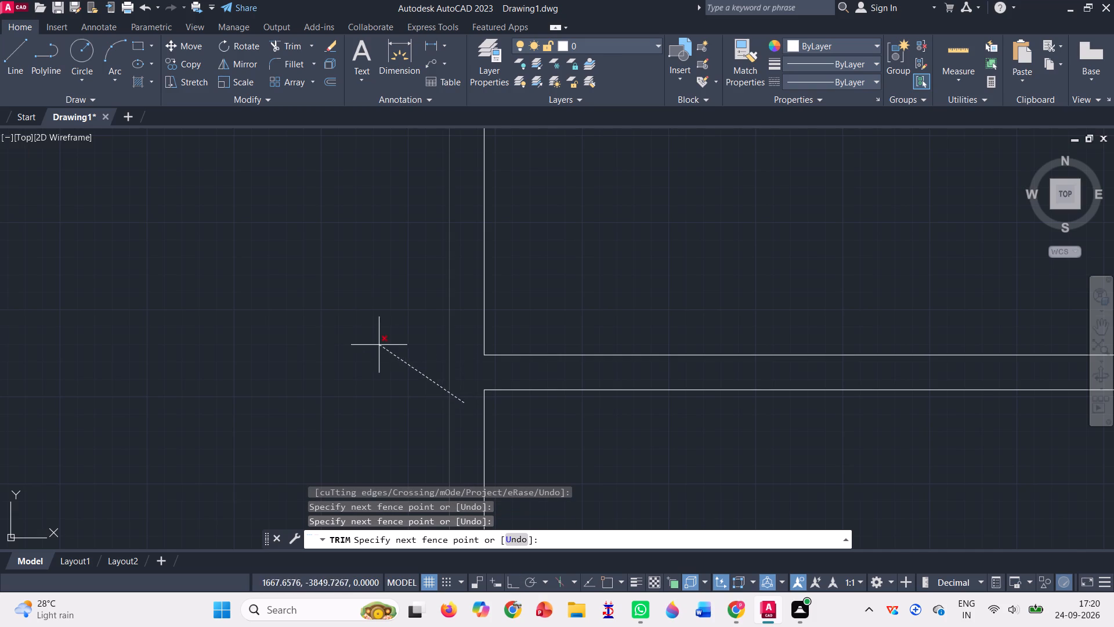
pyautogui.scroll(-1, 343, 342)
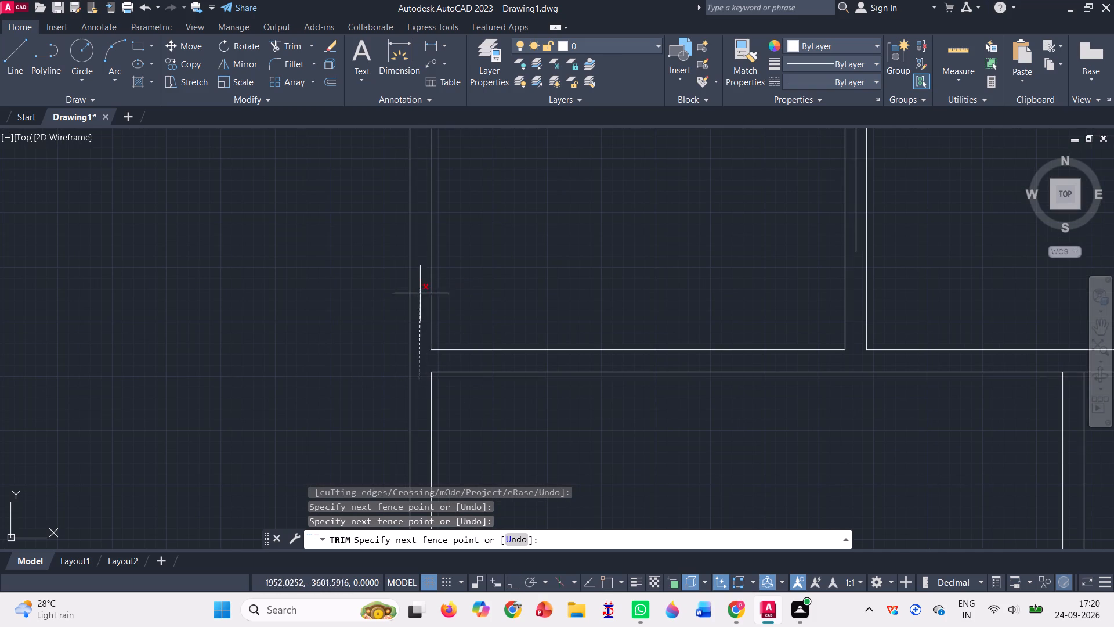
pyautogui.press('Escape')
# Trim the overlapping and middle lines where the middle band's right partition meets the band's upper wall, opening the junction.
pyautogui.scroll(-3, 381, 304)
pyautogui.scroll(-6, 328, 322)
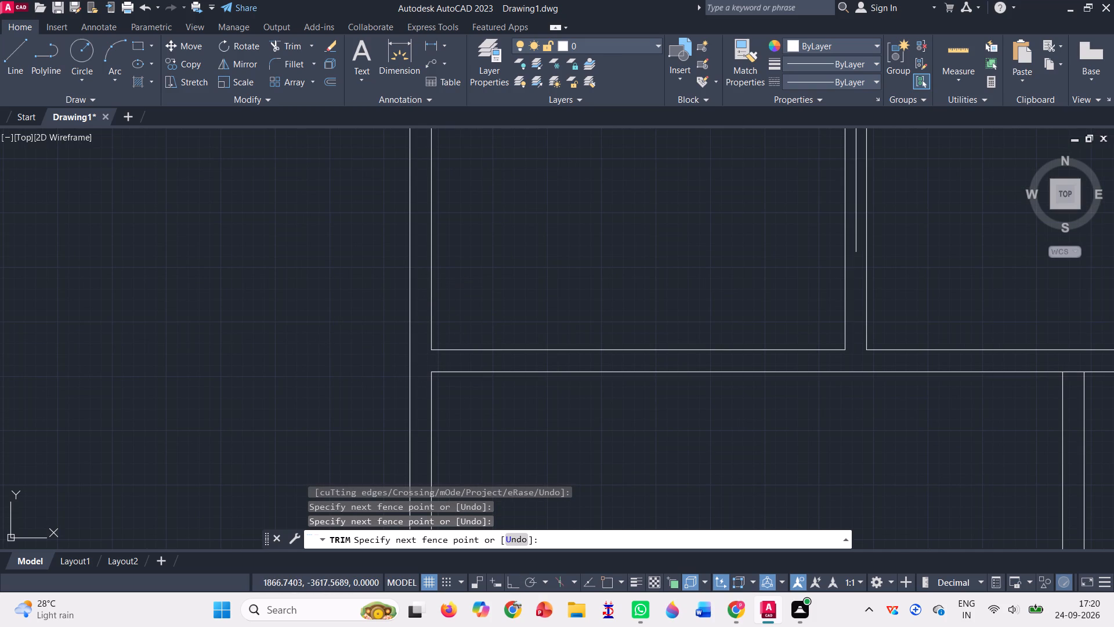
pyautogui.scroll(-2, 321, 326)
pyautogui.scroll(-1, 466, 312)
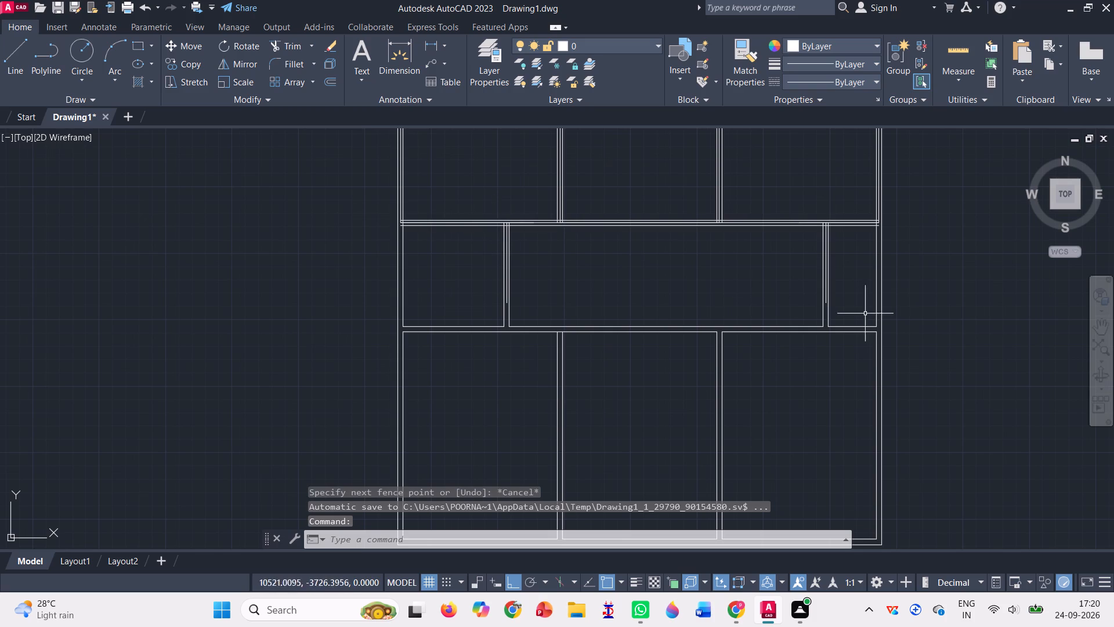
pyautogui.scroll(5, 828, 229)
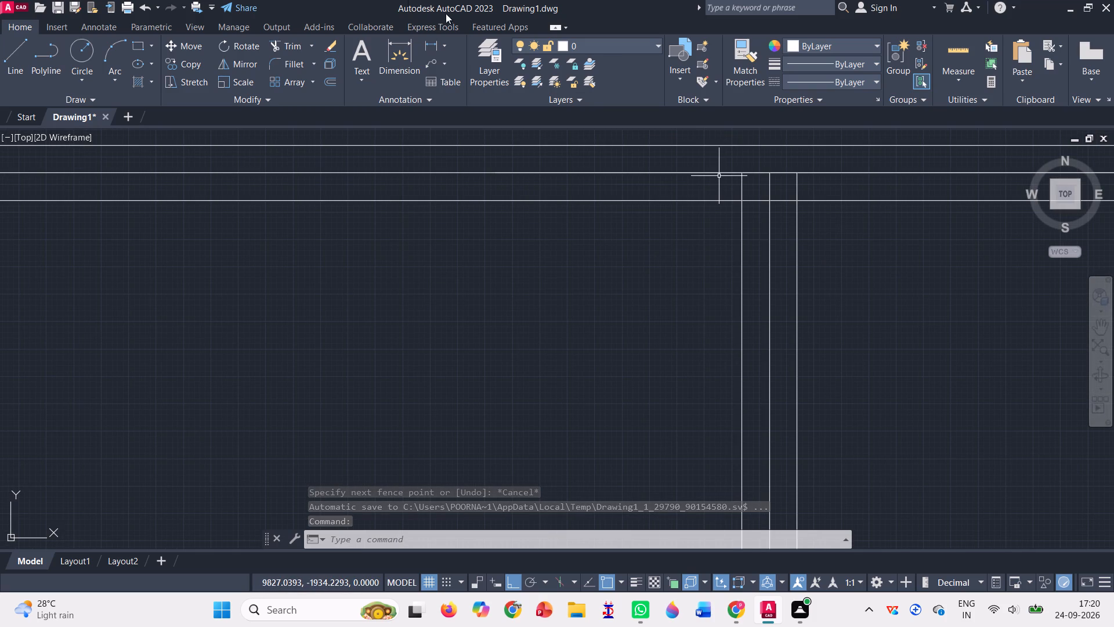
pyautogui.click(293, 49)
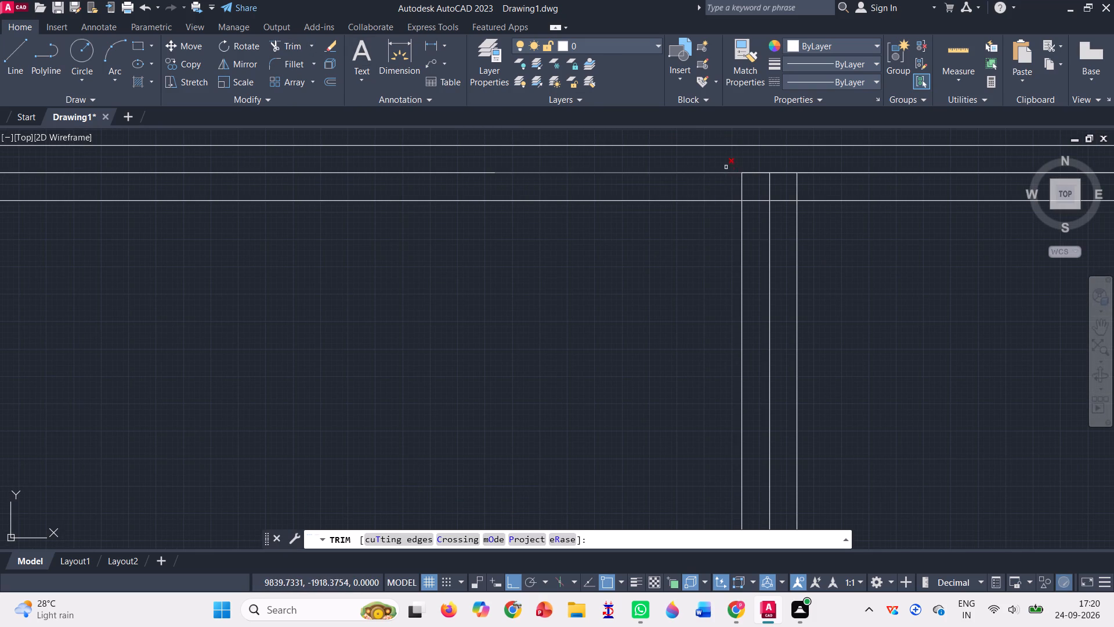
pyautogui.moveTo(726, 165); pyautogui.dragTo(829, 168)
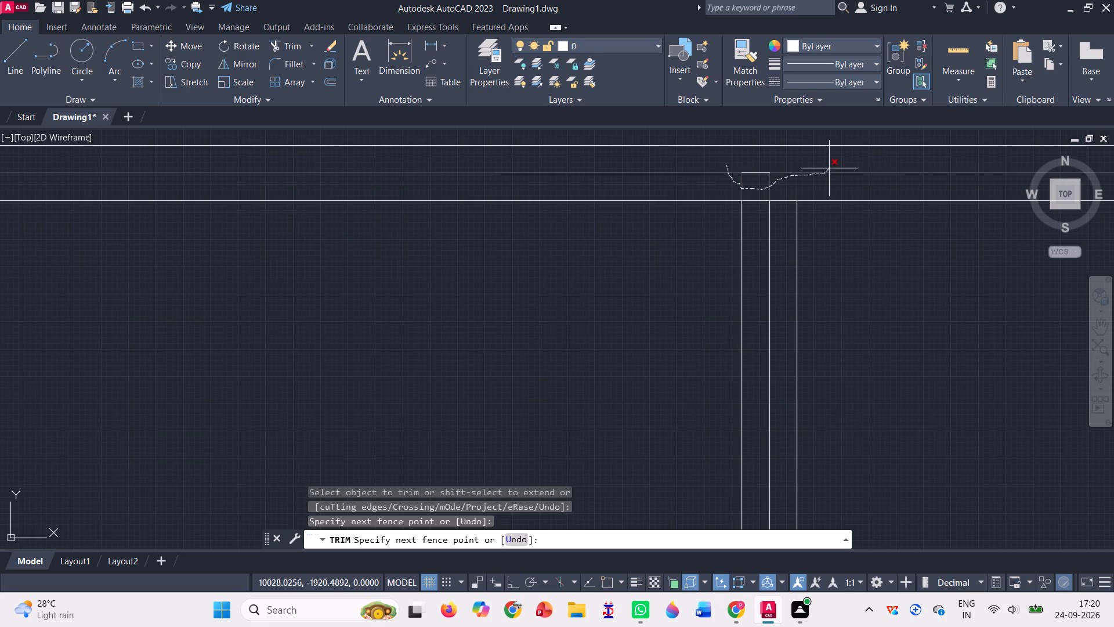
pyautogui.moveTo(829, 168); pyautogui.dragTo(772, 215)
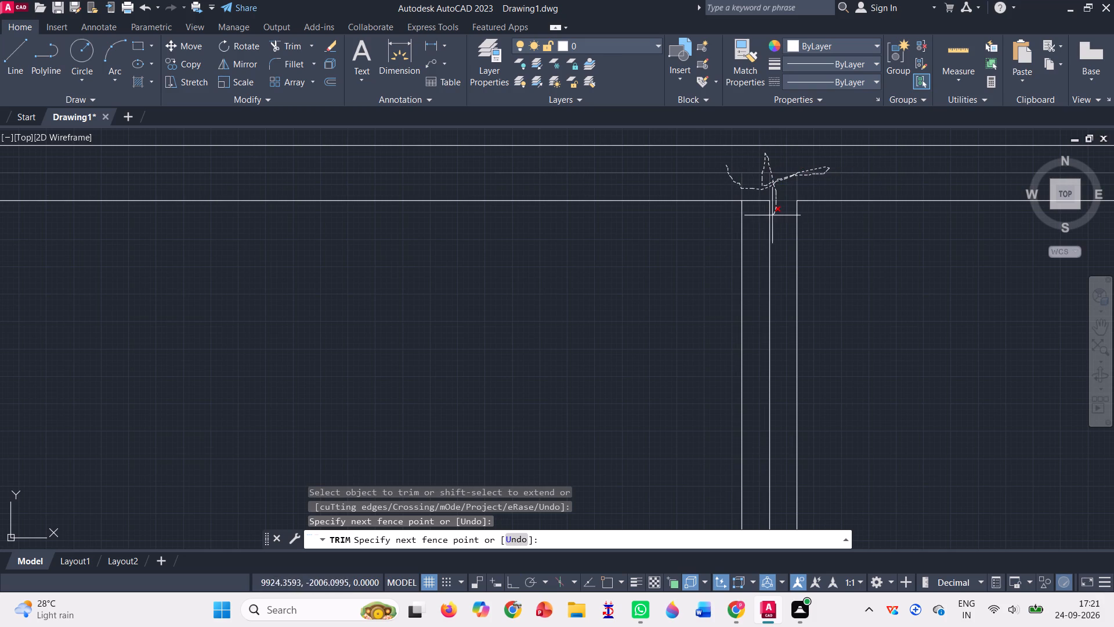
pyautogui.moveTo(772, 215); pyautogui.dragTo(764, 192)
# Trim the projecting ends, crossing line and middle lines where the right upper partition meets the middle band's upper wall, opening the junction.
pyautogui.scroll(-4, 764, 192)
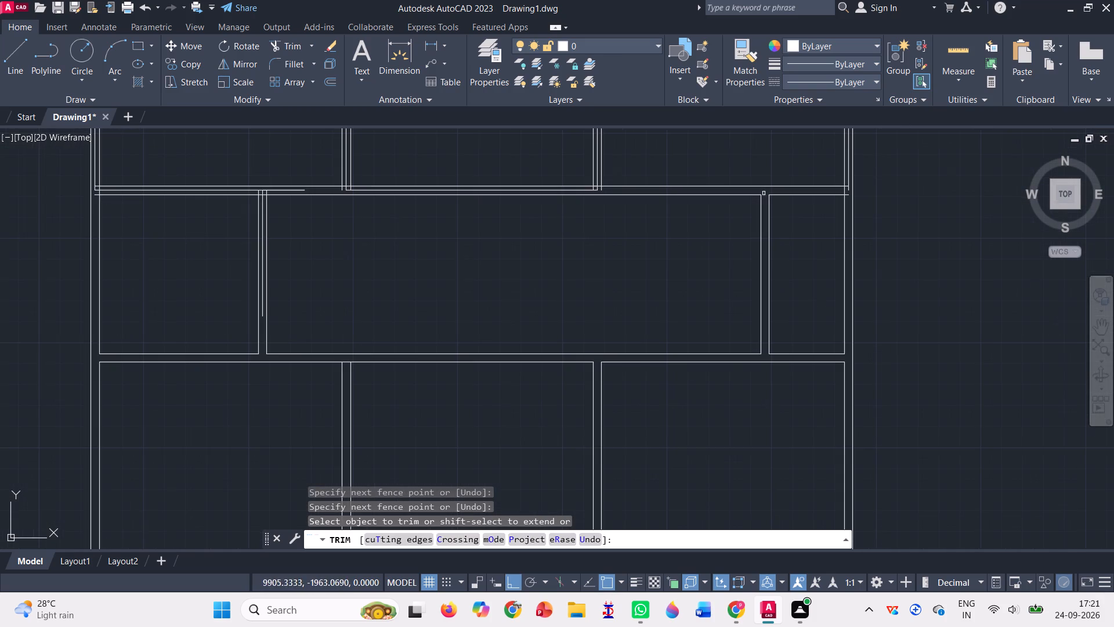
pyautogui.scroll(3, 602, 190)
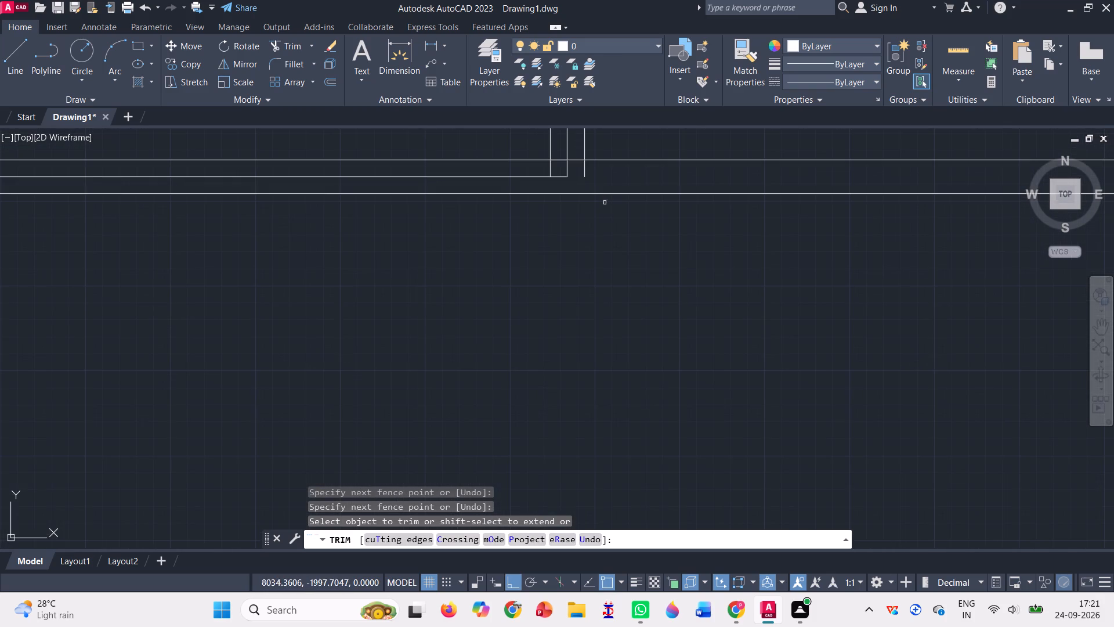
pyautogui.scroll(-4, 580, 196)
pyautogui.scroll(-1, 654, 286)
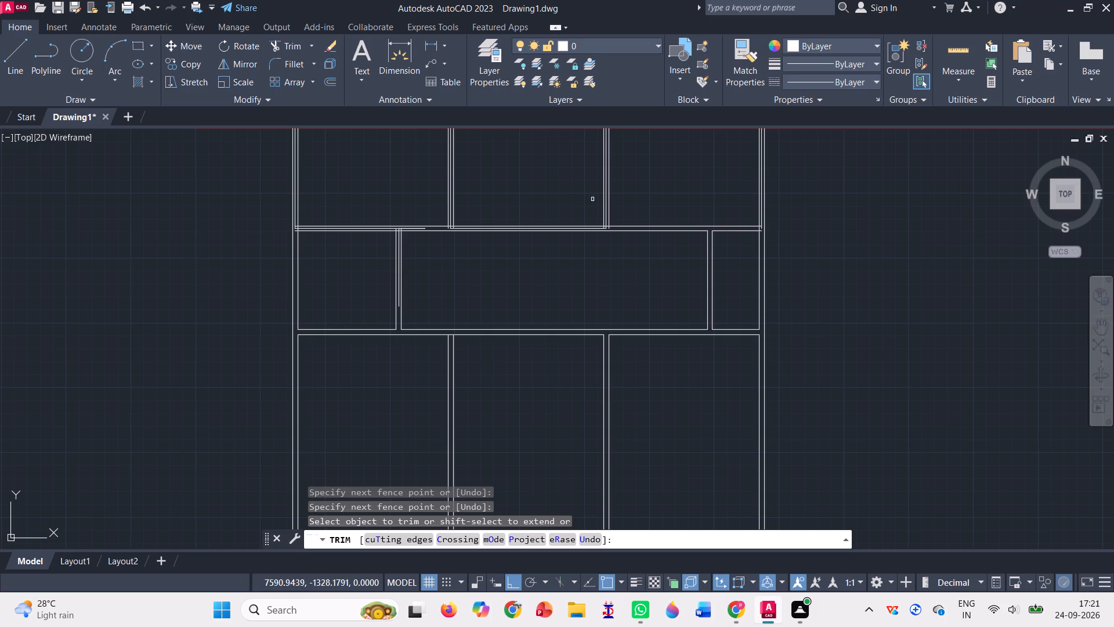
pyautogui.scroll(7, 614, 216)
pyautogui.scroll(-1, 581, 262)
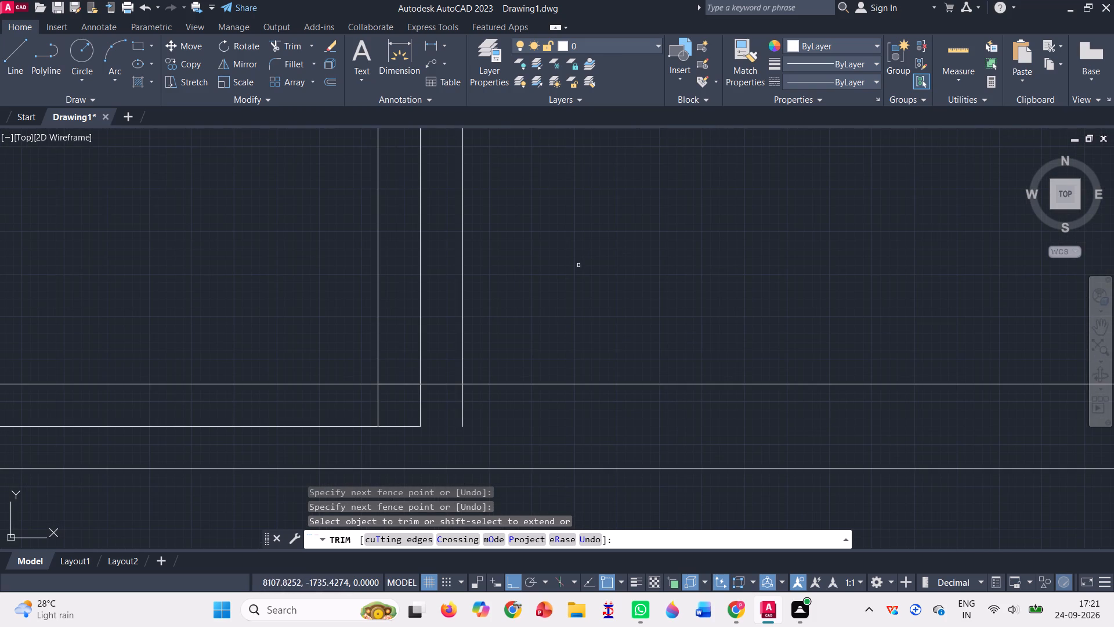
pyautogui.moveTo(344, 401); pyautogui.dragTo(393, 393)
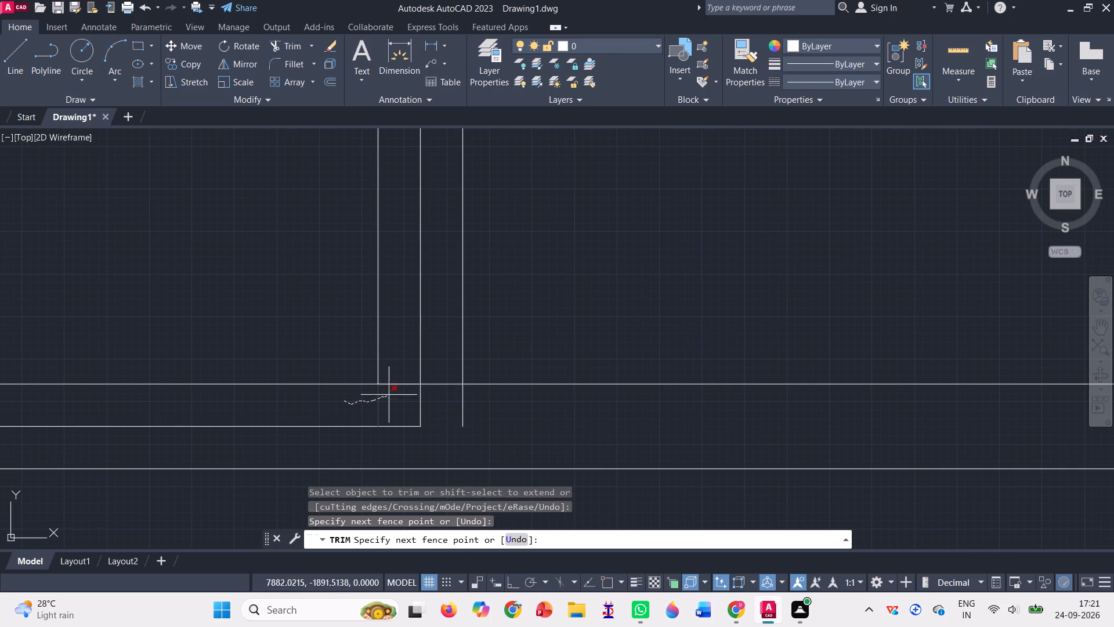
pyautogui.moveTo(393, 393); pyautogui.dragTo(403, 418)
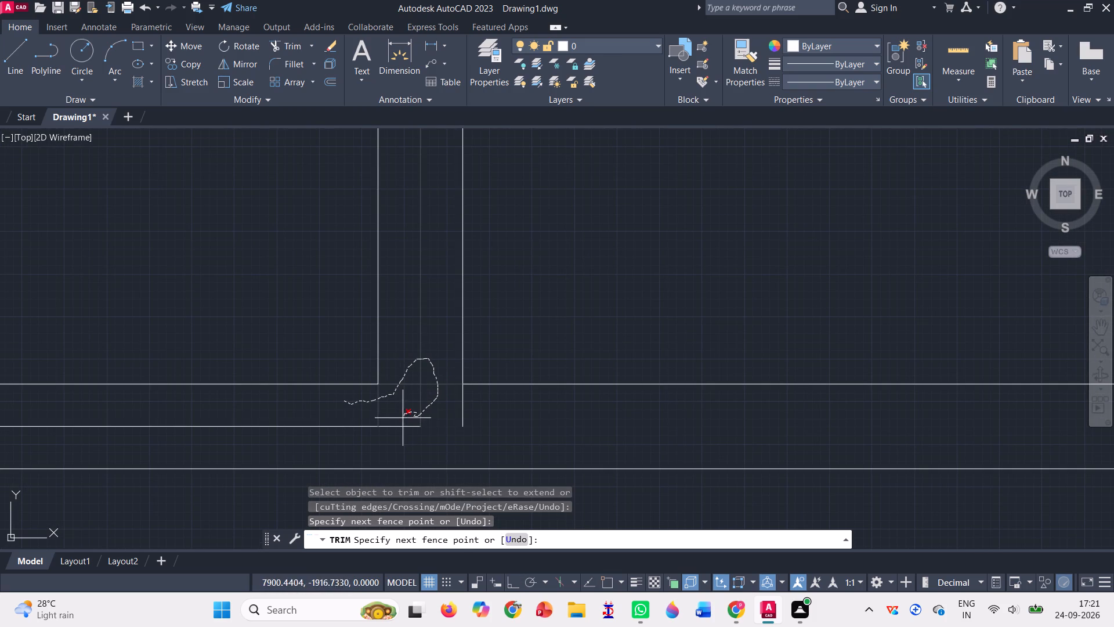
pyautogui.moveTo(403, 418); pyautogui.dragTo(480, 413)
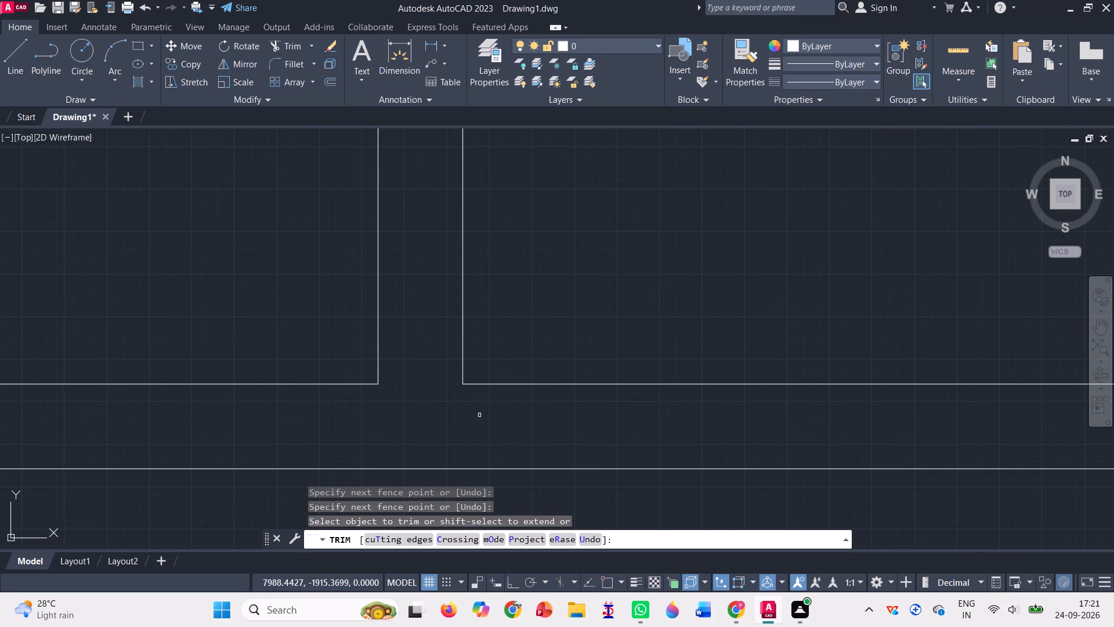
# Trim the projecting ends, crossing line and middle line where the left upper partition meets the middle band's upper wall, opening the junction.
pyautogui.scroll(-5, 381, 431)
pyautogui.scroll(-1, 638, 361)
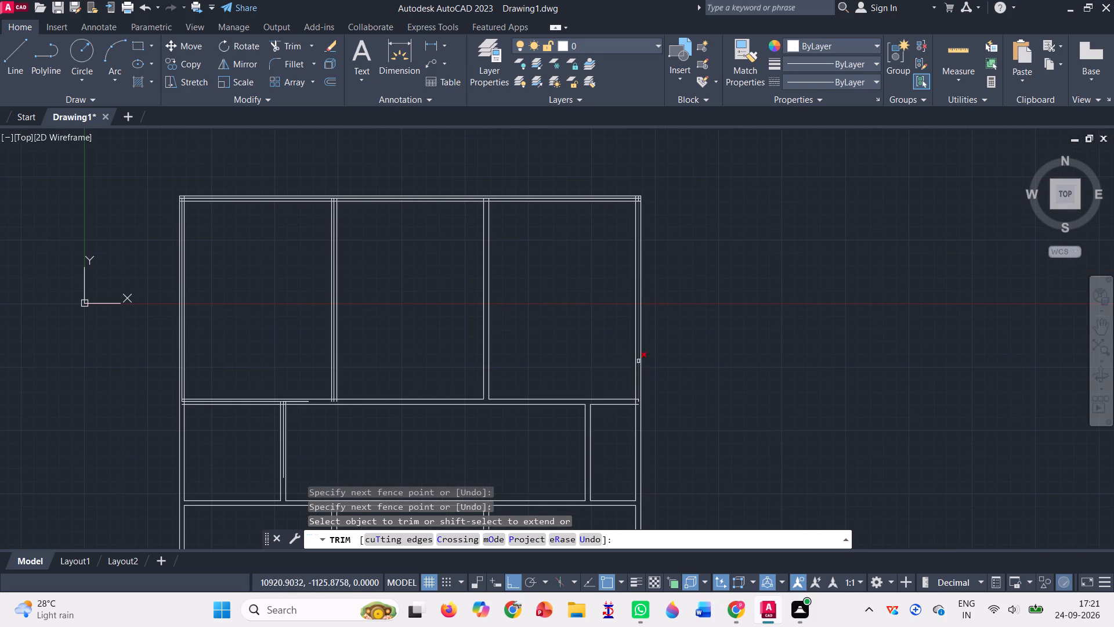
pyautogui.scroll(2, 283, 412)
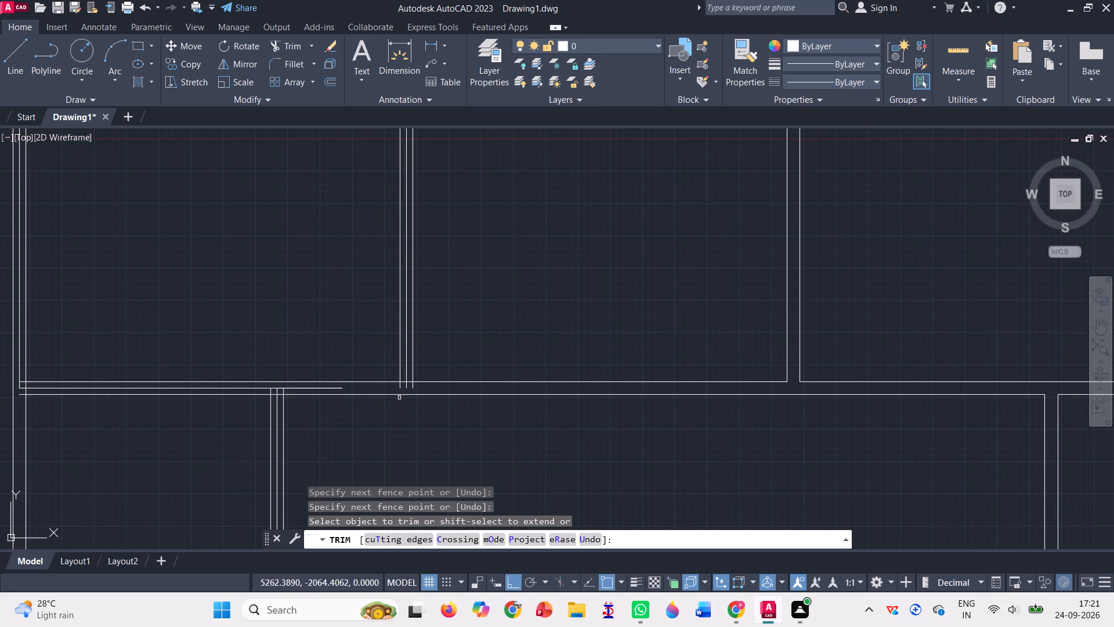
pyautogui.scroll(5, 414, 394)
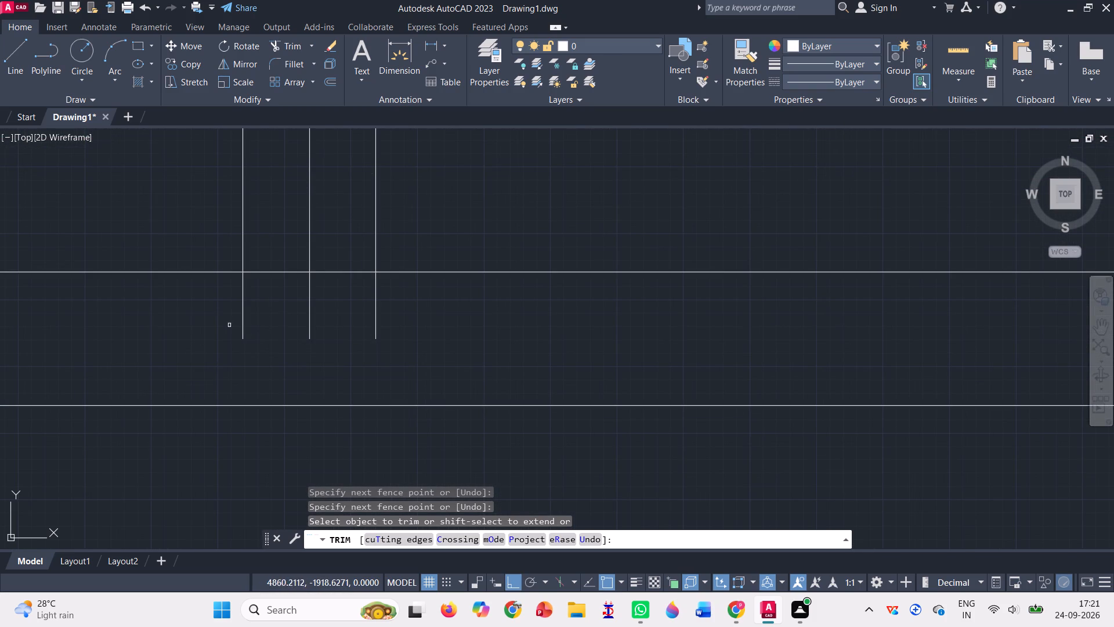
pyautogui.moveTo(225, 325); pyautogui.dragTo(296, 300)
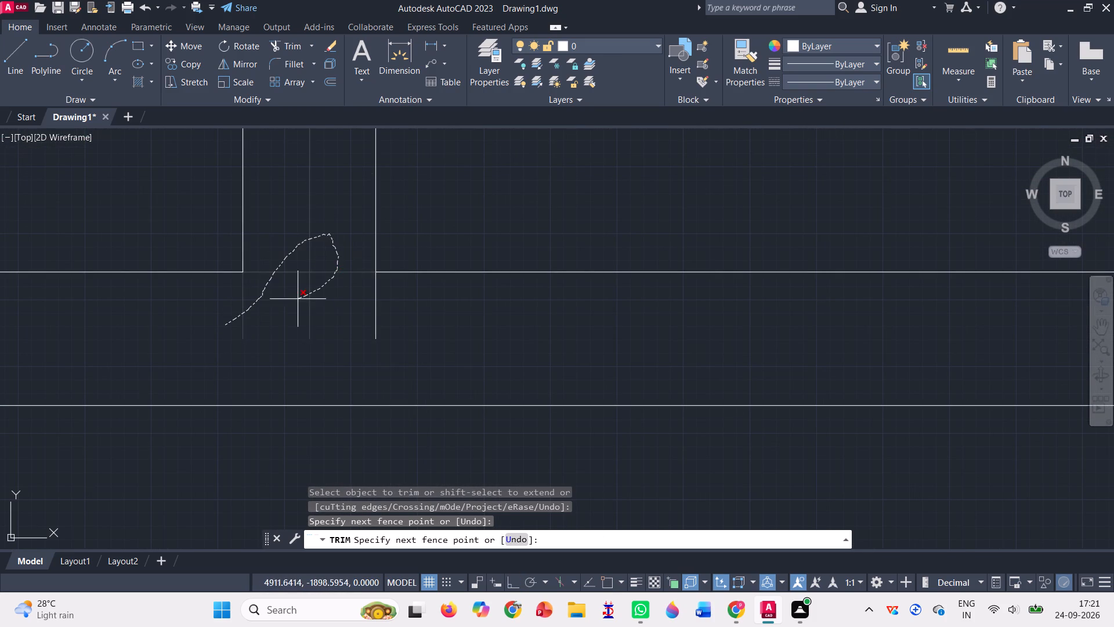
pyautogui.moveTo(296, 300); pyautogui.dragTo(384, 313)
# Trim the projecting ends, crossing line and middle lines where the middle band's left partition meets the band's upper wall, opening the junction.
pyautogui.scroll(-2, 384, 311)
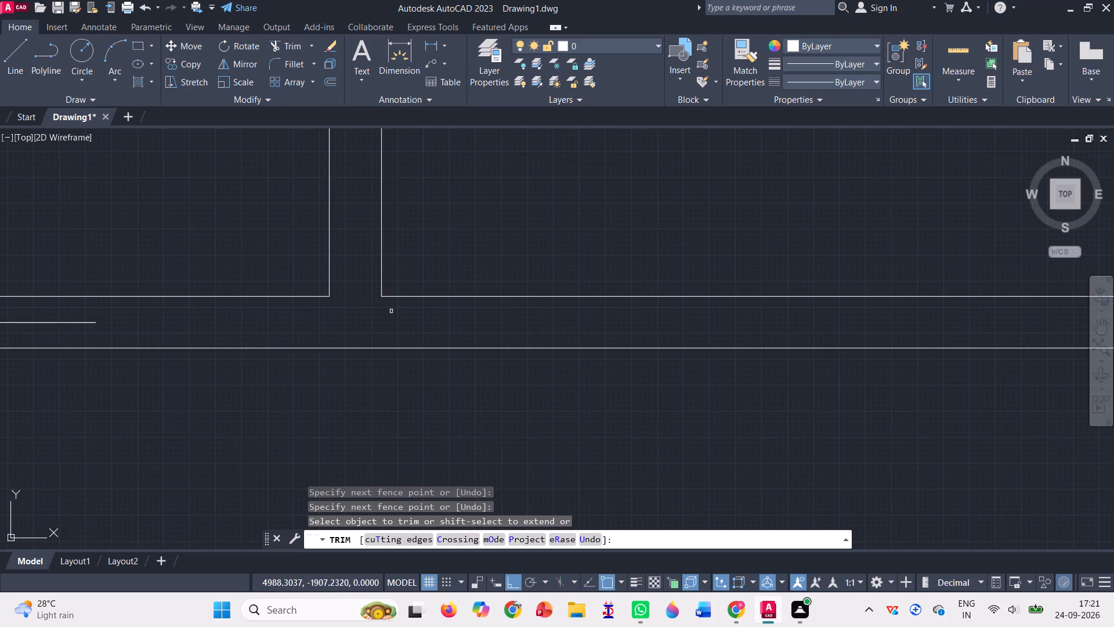
pyautogui.scroll(-3, 391, 311)
pyautogui.scroll(7, 238, 316)
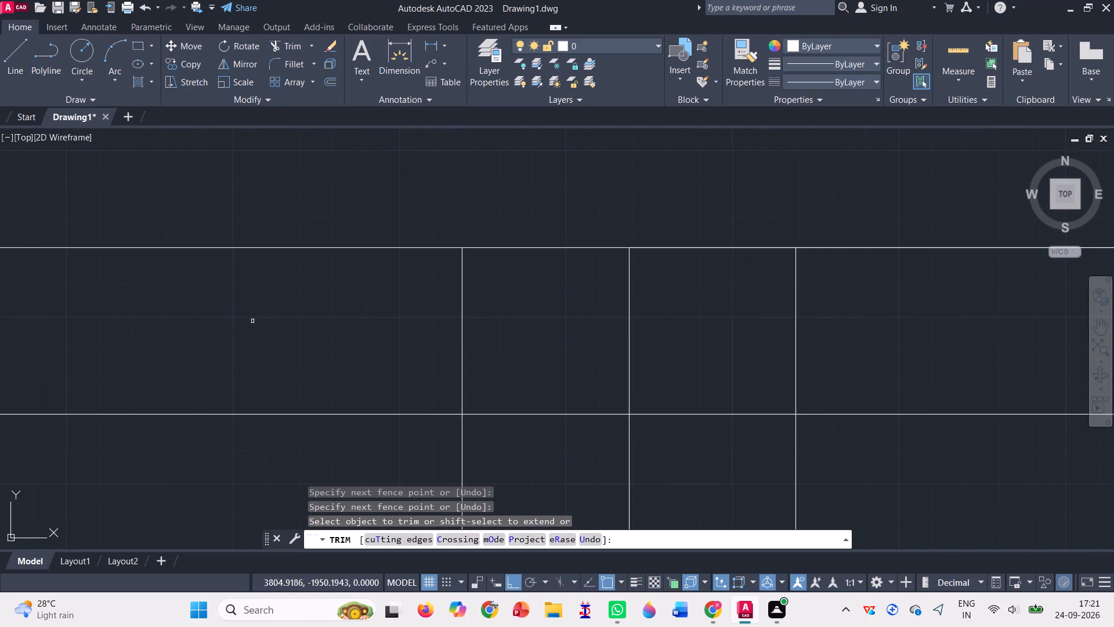
pyautogui.moveTo(364, 337); pyautogui.dragTo(455, 218)
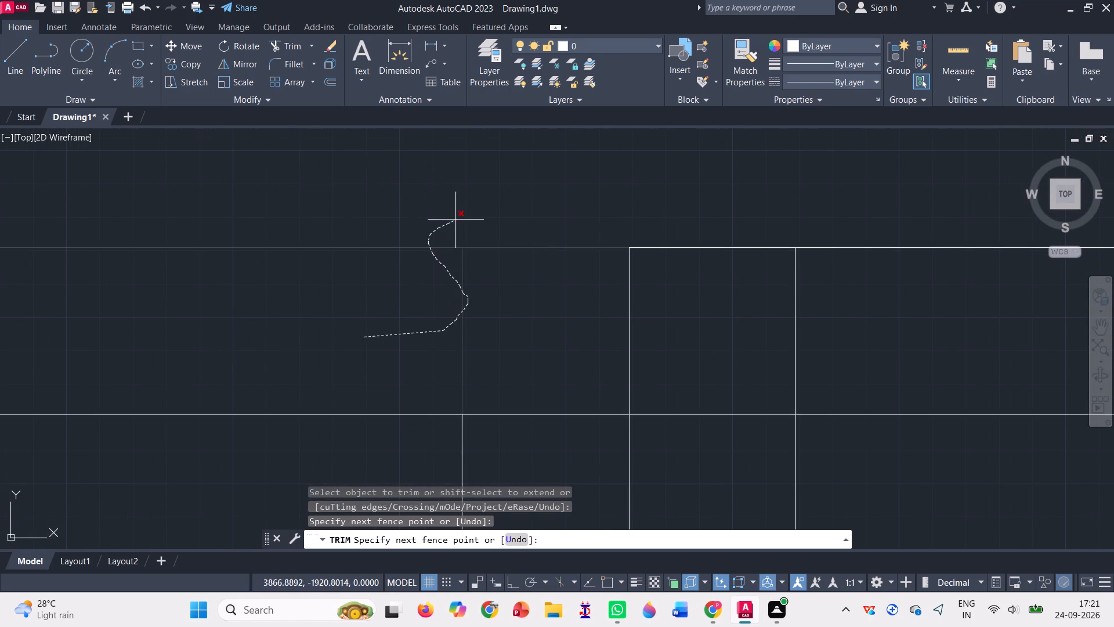
pyautogui.moveTo(455, 218); pyautogui.dragTo(647, 240)
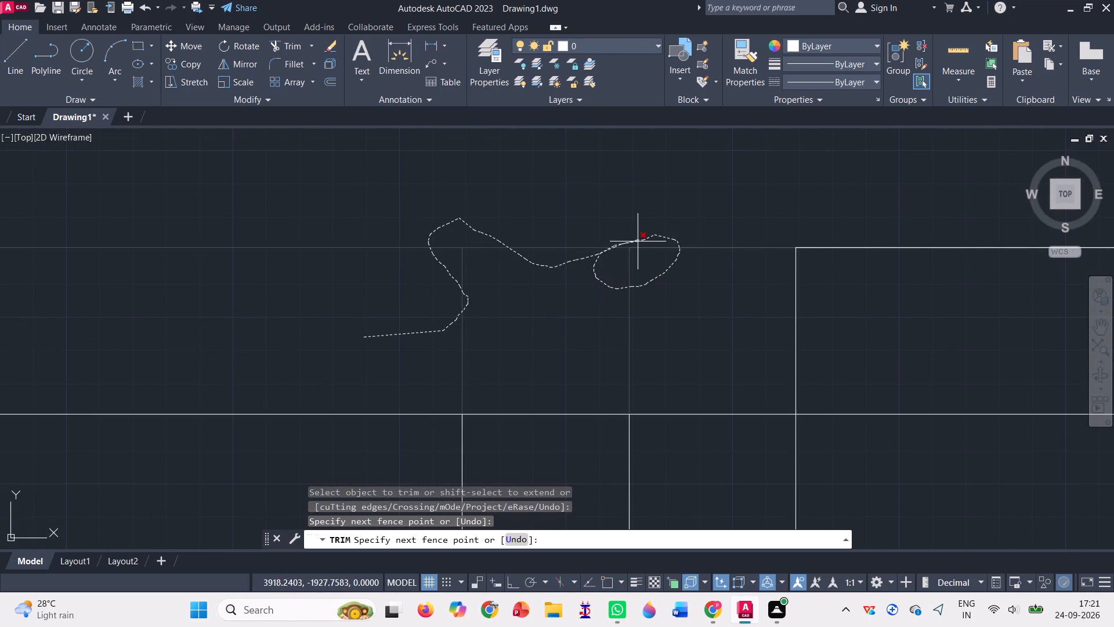
pyautogui.moveTo(647, 240); pyautogui.dragTo(855, 224)
pyautogui.scroll(-3, 616, 337)
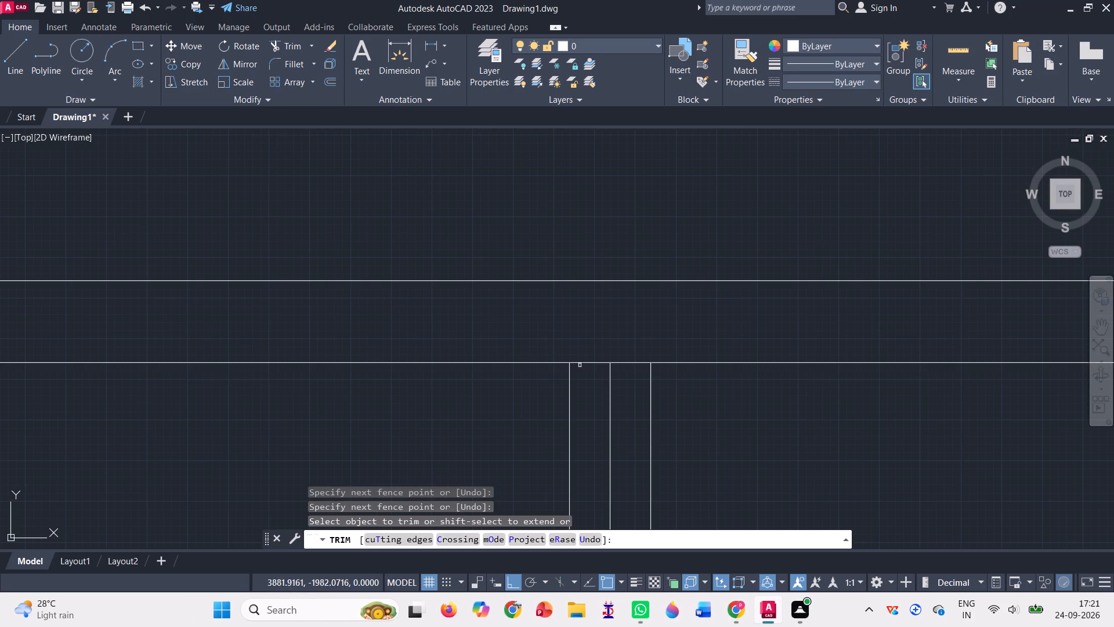
pyautogui.moveTo(589, 350); pyautogui.dragTo(642, 356)
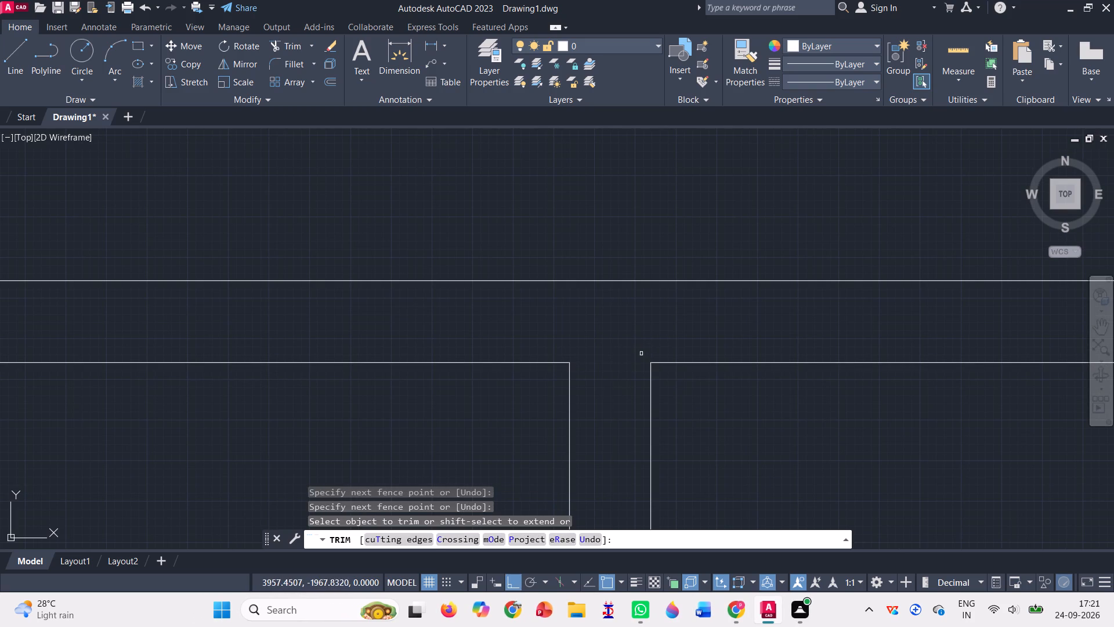
# Trim the overlapping and middle lines where the middle band's upper wall meets the left outer wall, opening the junction.
pyautogui.scroll(-3, 661, 333)
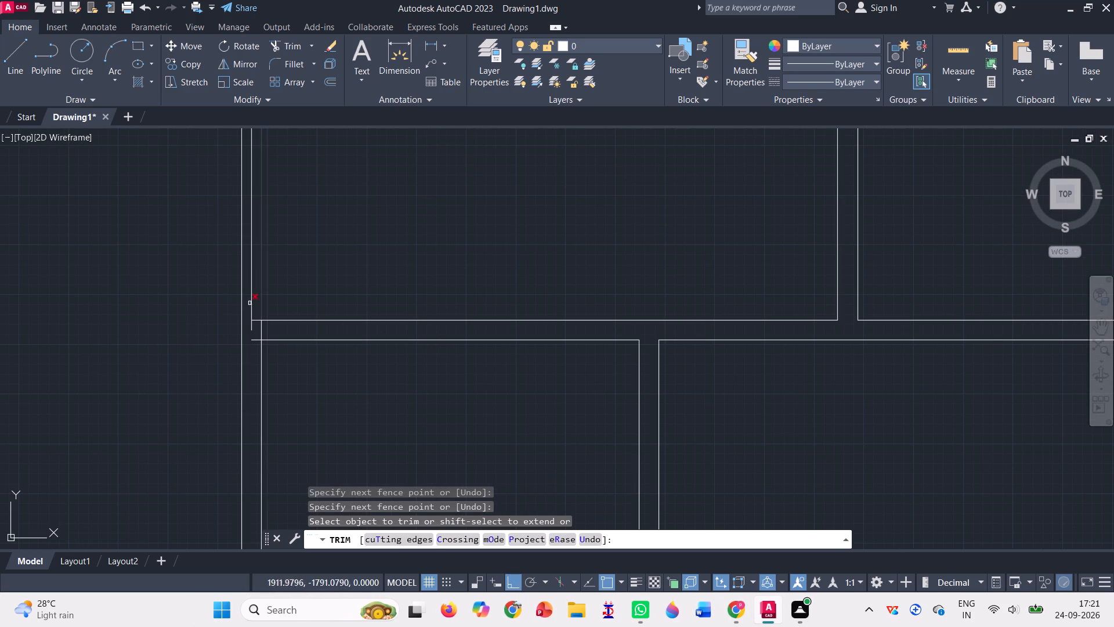
pyautogui.scroll(3, 230, 344)
pyautogui.moveTo(291, 280); pyautogui.dragTo(306, 258)
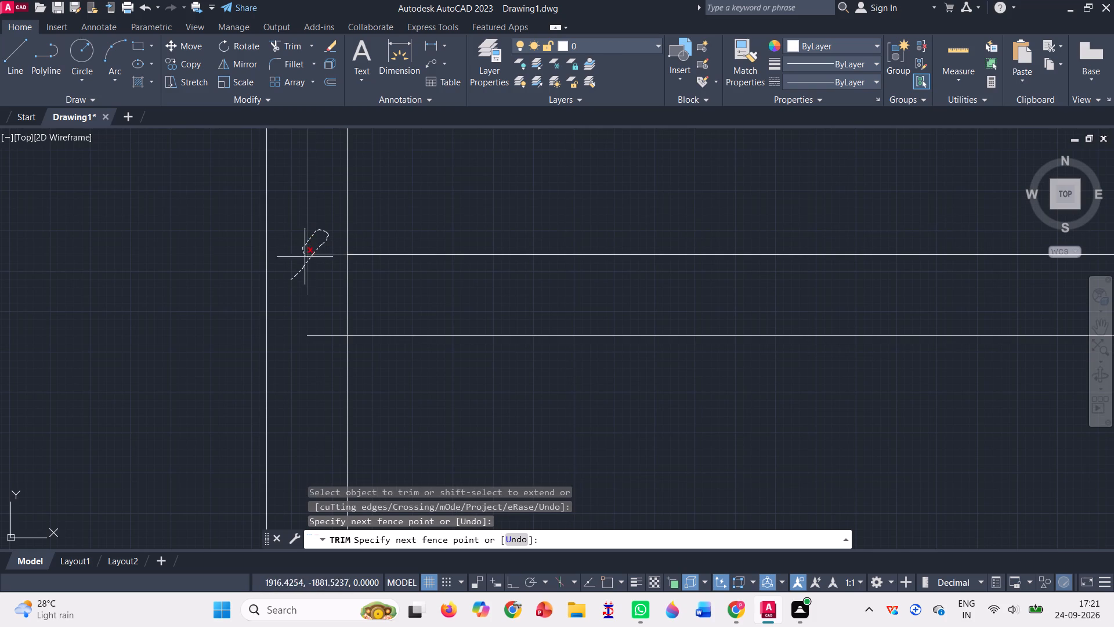
pyautogui.moveTo(306, 258); pyautogui.dragTo(319, 352)
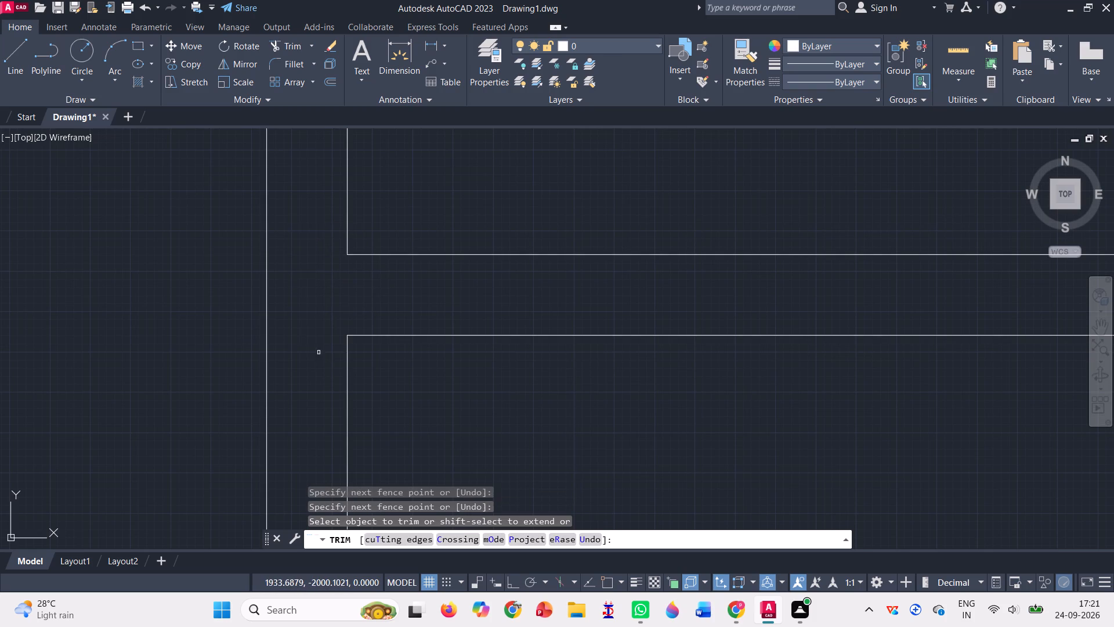
# Trim the overlapping and middle lines where the middle band's upper wall meets the right outer wall, opening the junction.
pyautogui.scroll(-6, 316, 359)
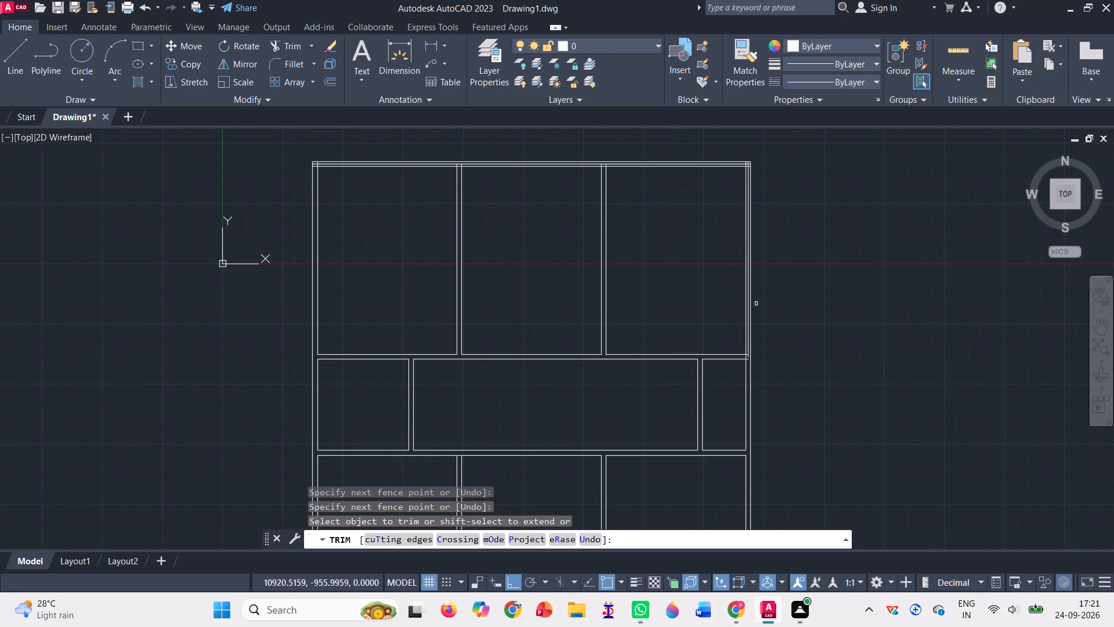
pyautogui.scroll(4, 760, 350)
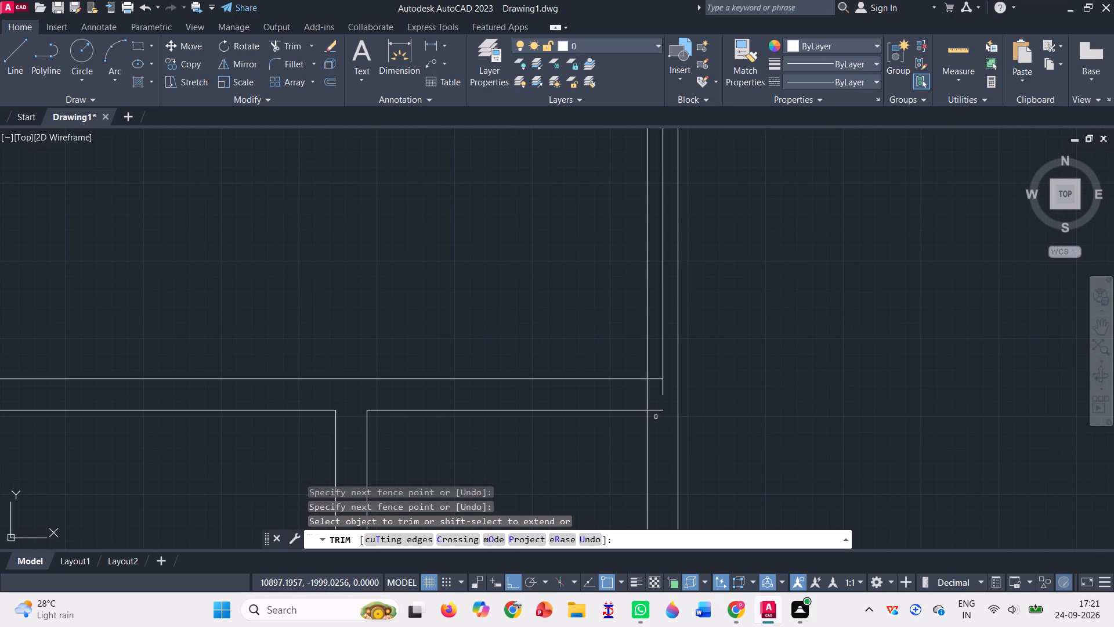
pyautogui.moveTo(658, 414); pyautogui.dragTo(649, 378)
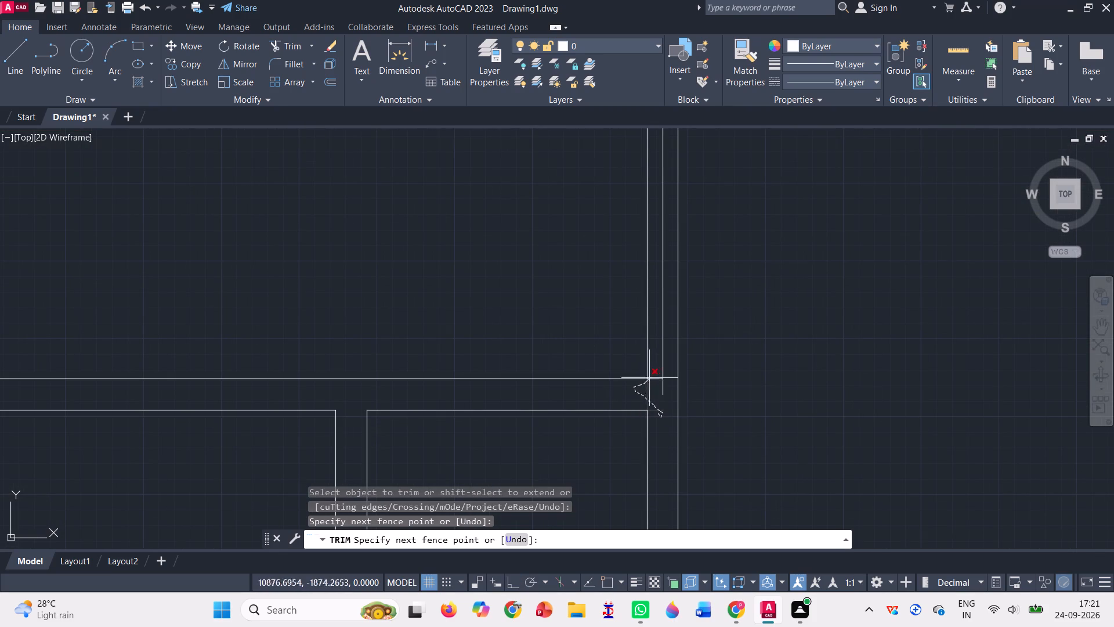
pyautogui.moveTo(649, 378); pyautogui.dragTo(672, 379)
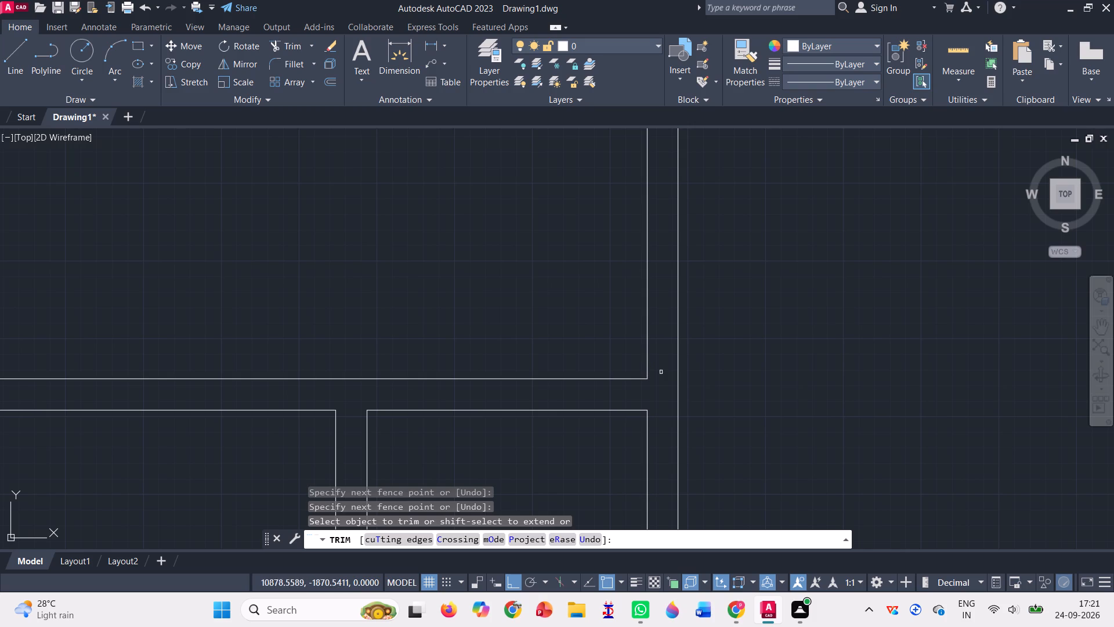
# Trim the overlapping and middle lines at the plan's upper-right outer corner, leaving a clean double-line corner.
pyautogui.scroll(-4, 833, 339)
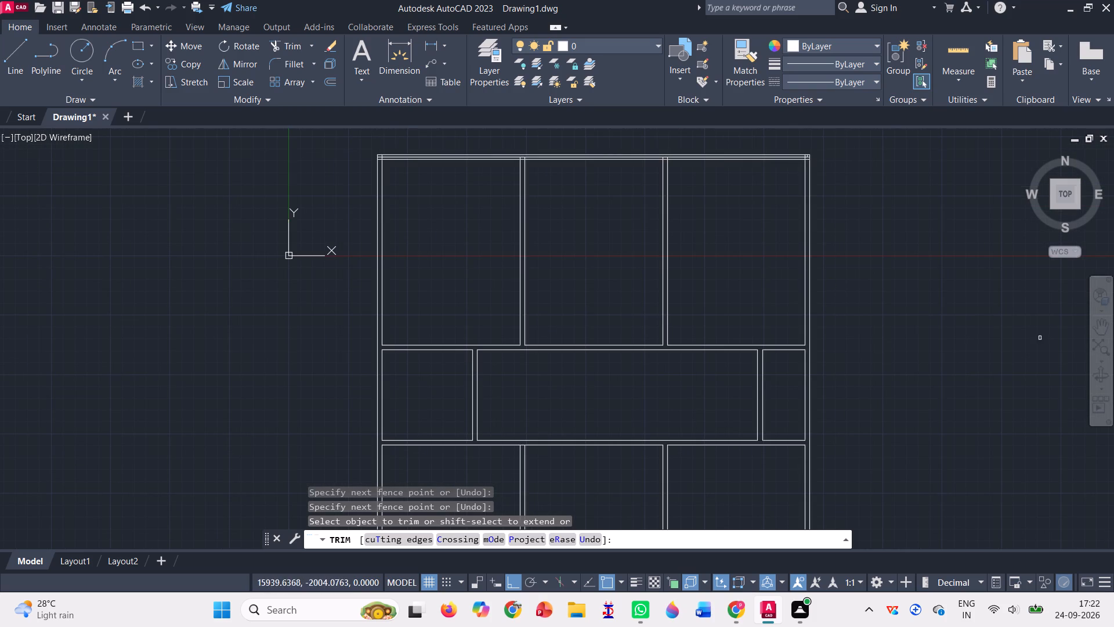
pyautogui.scroll(2, 794, 138)
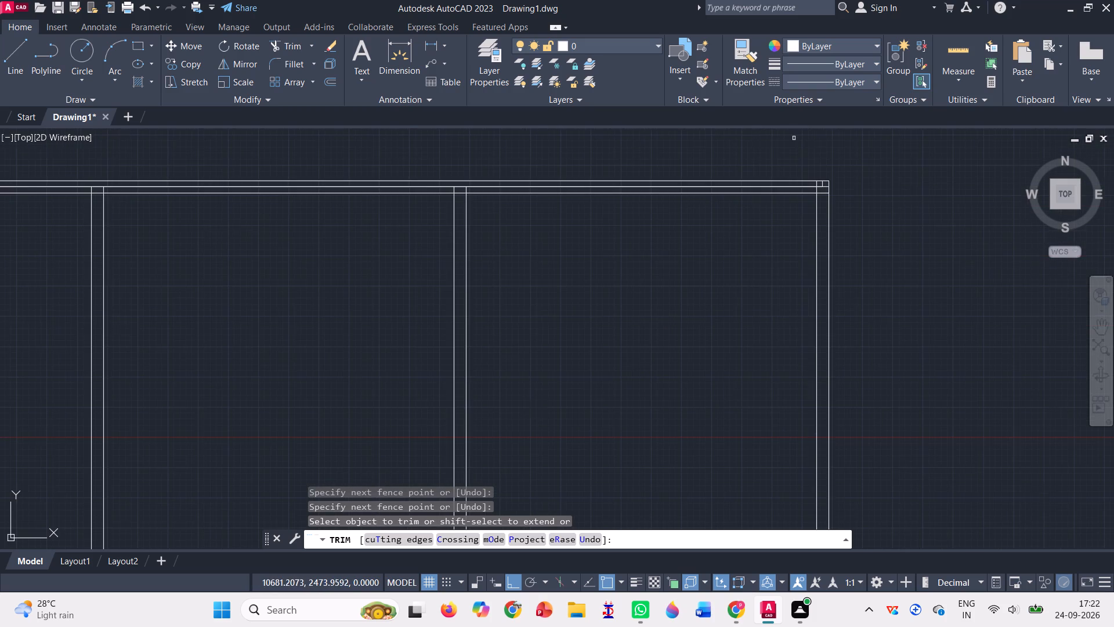
pyautogui.scroll(4, 797, 176)
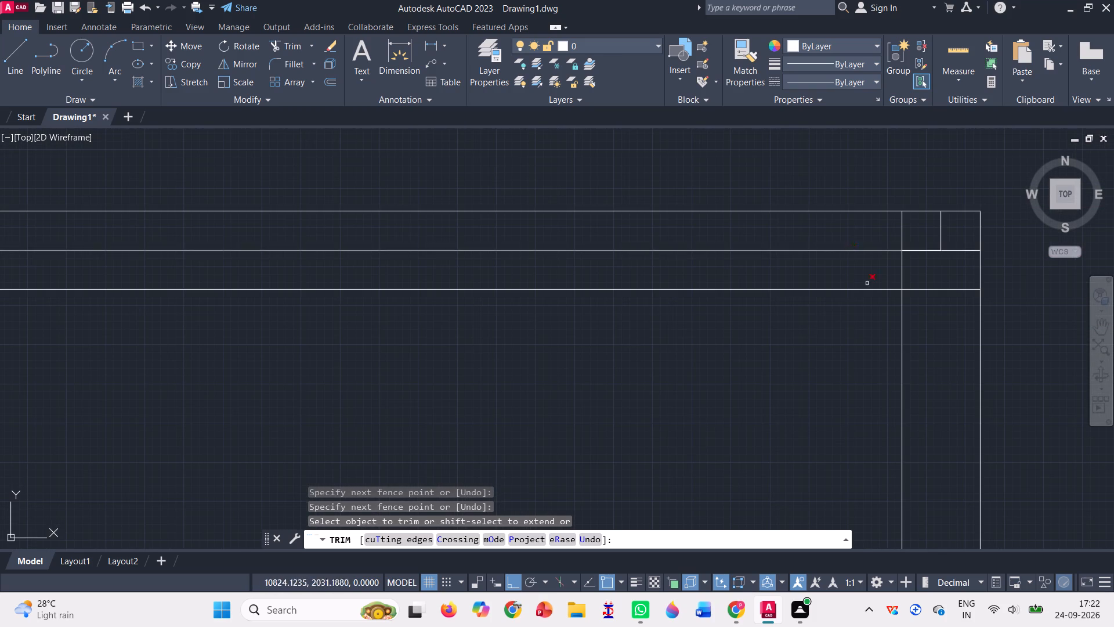
pyautogui.click(873, 271)
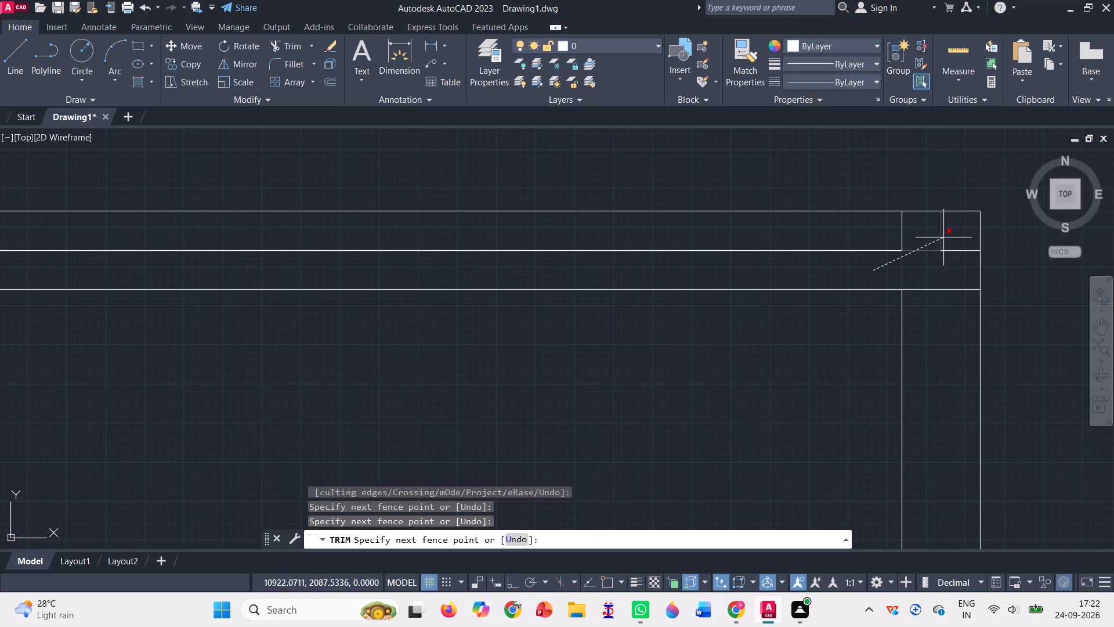
pyautogui.click(943, 237)
pyautogui.moveTo(878, 269); pyautogui.dragTo(903, 242)
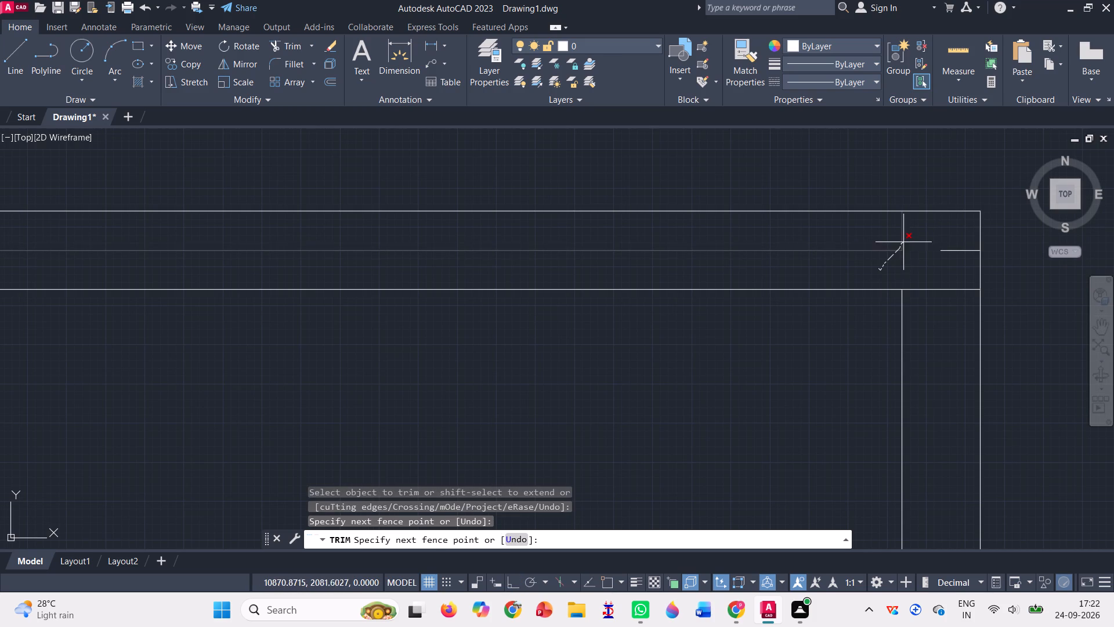
pyautogui.moveTo(903, 242); pyautogui.dragTo(953, 297)
# Trim the projecting ends, crossing line and middle line where the right upper partition meets the top outer wall, opening the junction.
pyautogui.scroll(-4, 954, 294)
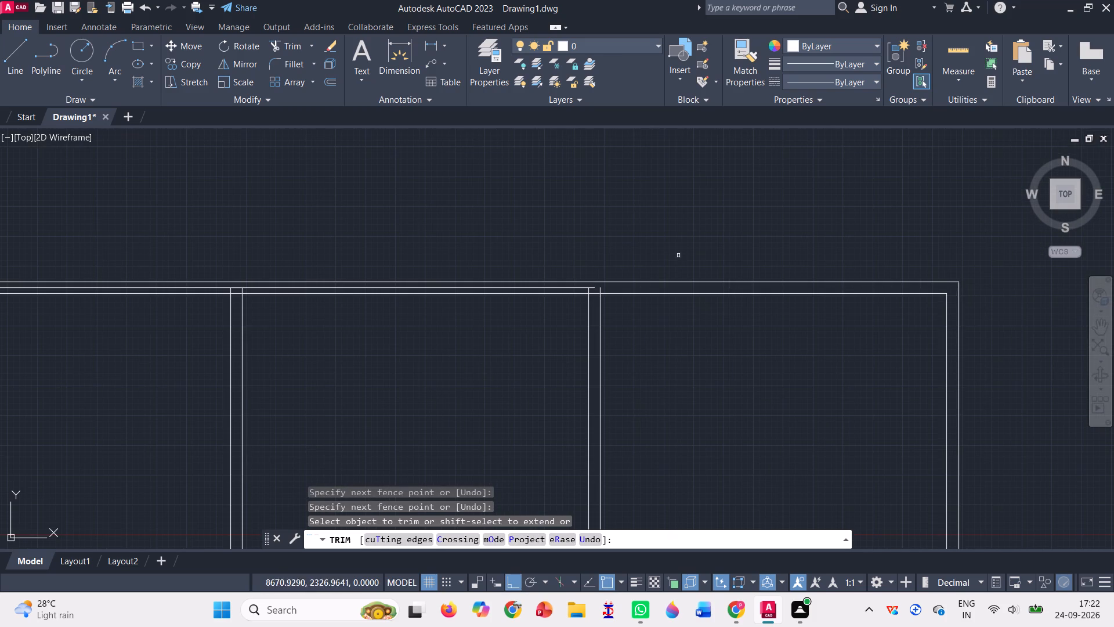
pyautogui.scroll(2, 581, 297)
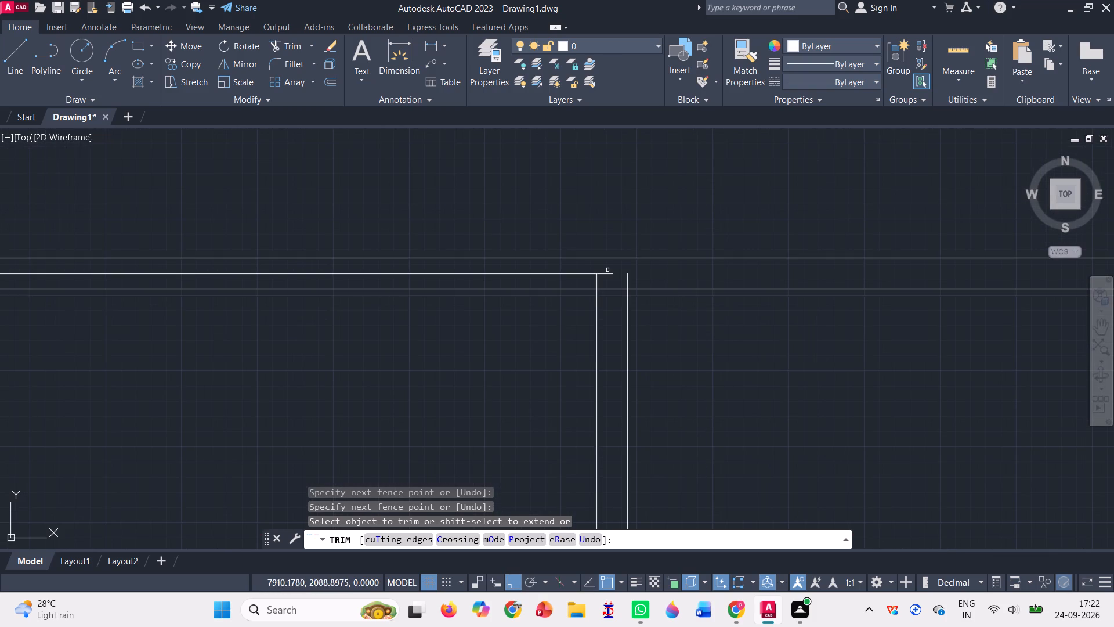
pyautogui.scroll(4, 634, 277)
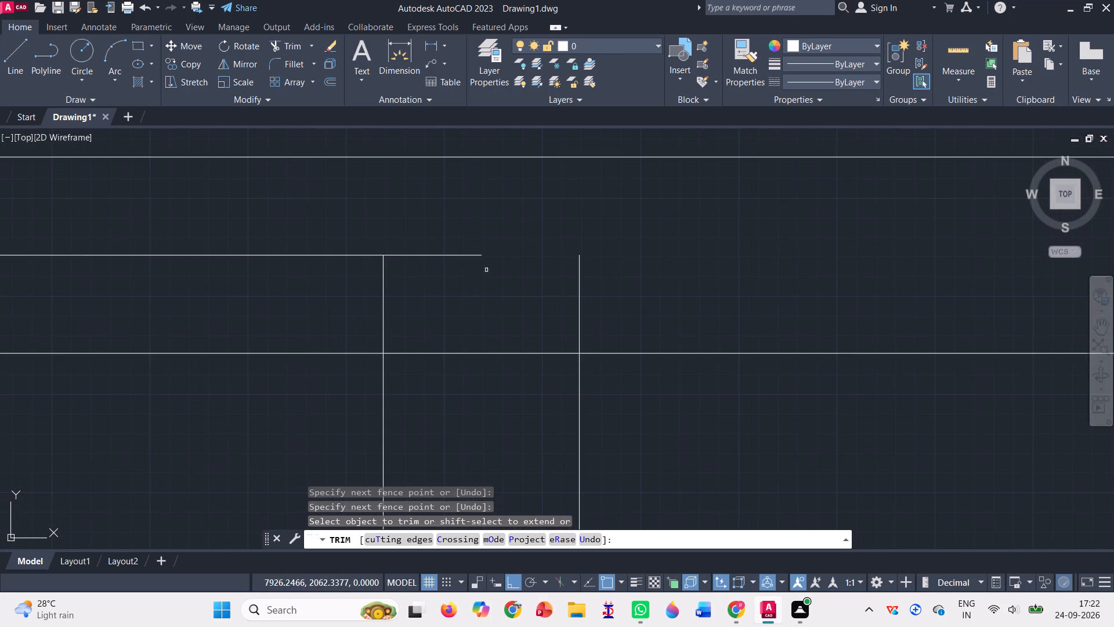
pyautogui.moveTo(360, 238); pyautogui.dragTo(473, 230)
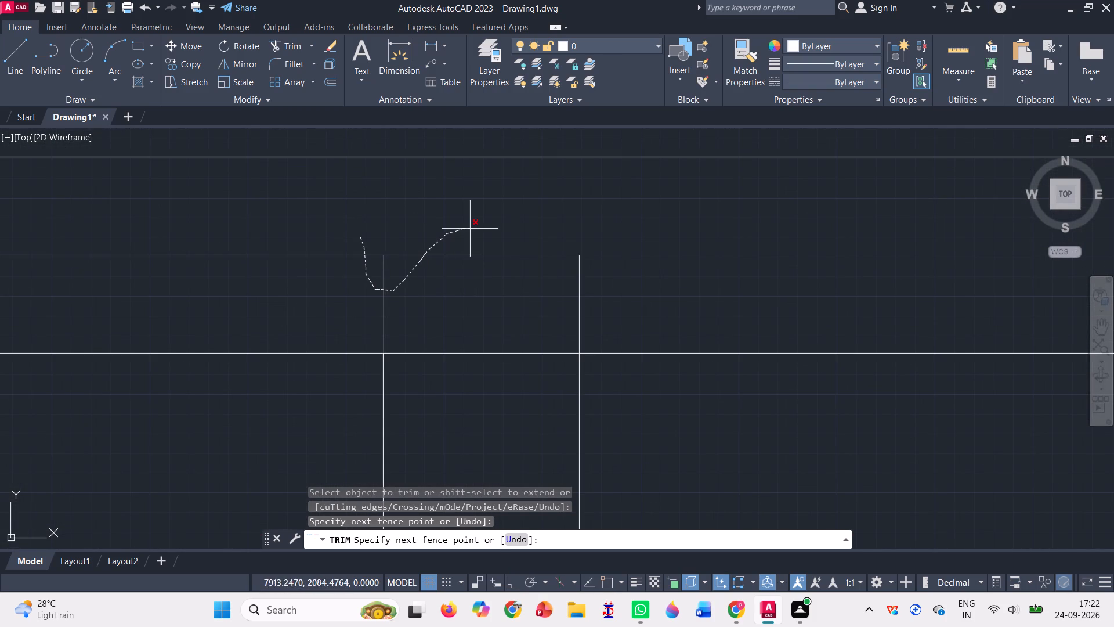
pyautogui.moveTo(473, 230); pyautogui.dragTo(505, 376)
# Trim the projecting ends, crossing line and middle line where the left upper partition meets the top outer wall, opening the junction.
pyautogui.scroll(-7, 624, 257)
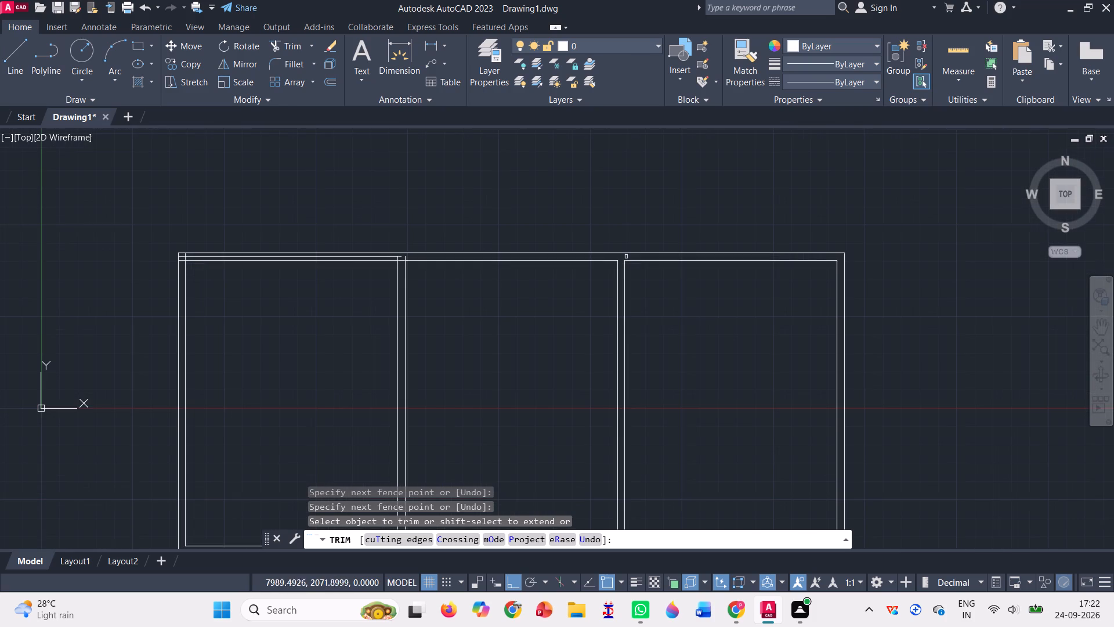
pyautogui.scroll(6, 371, 264)
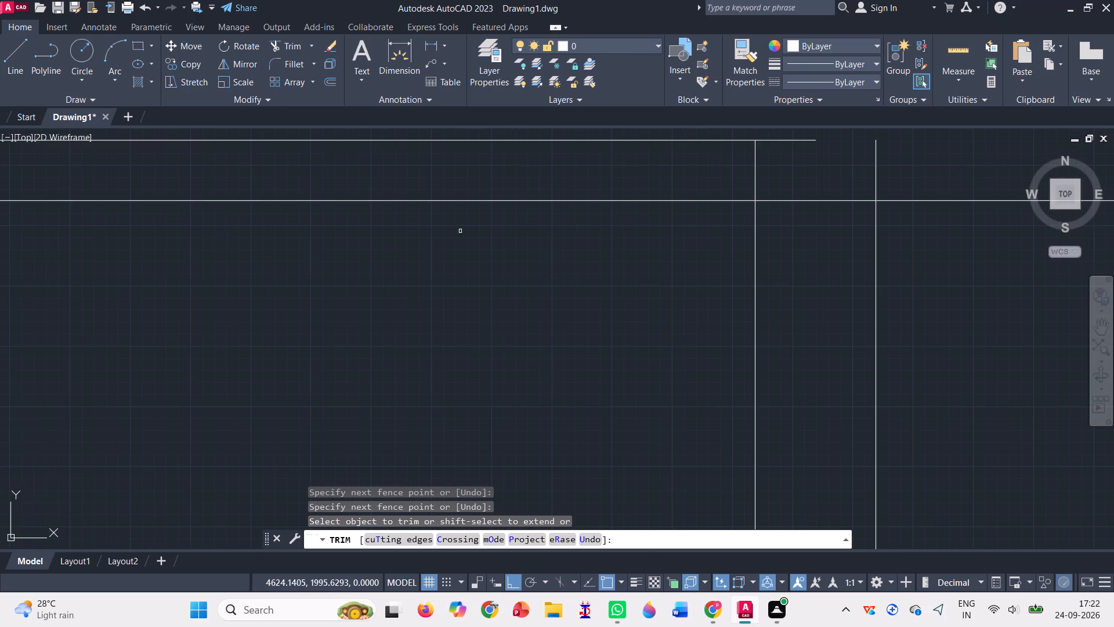
pyautogui.scroll(-2, 459, 233)
pyautogui.scroll(2, 563, 186)
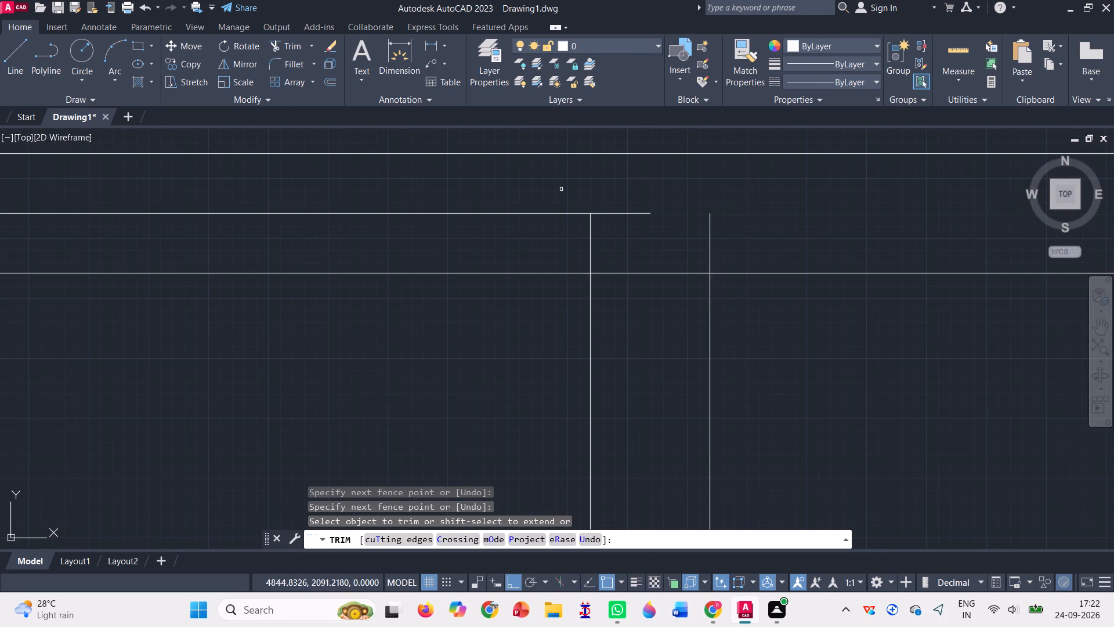
pyautogui.moveTo(549, 201); pyautogui.dragTo(723, 235)
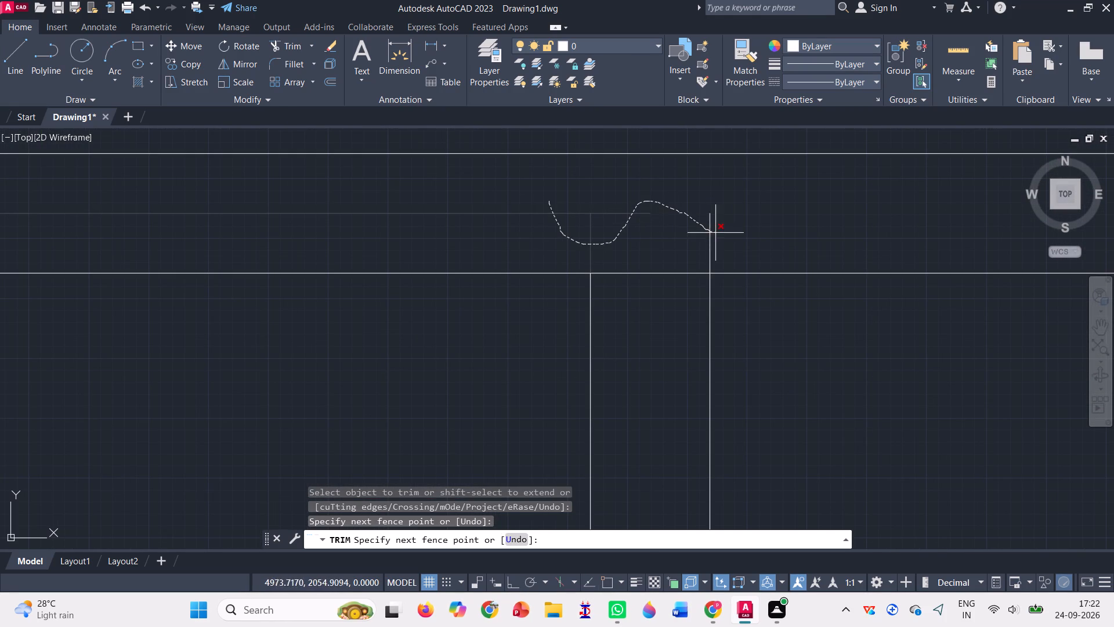
pyautogui.moveTo(723, 235); pyautogui.dragTo(675, 280)
# Trim the overlapping and middle lines at the plan's upper-left outer corner, leaving a clean double-line corner.
pyautogui.scroll(-6, 674, 279)
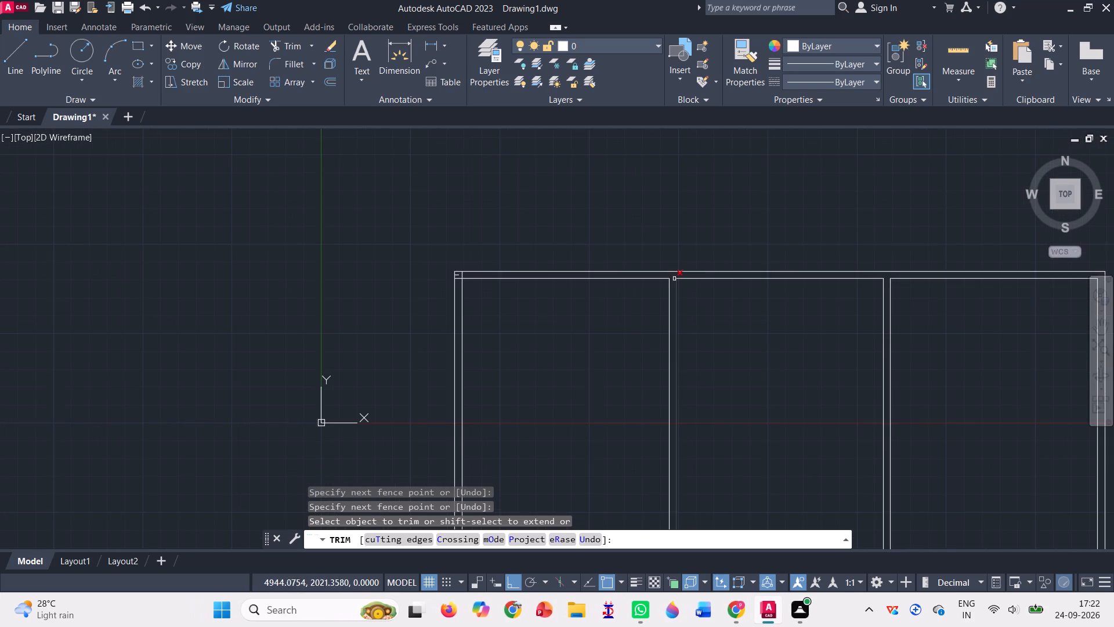
pyautogui.scroll(6, 451, 279)
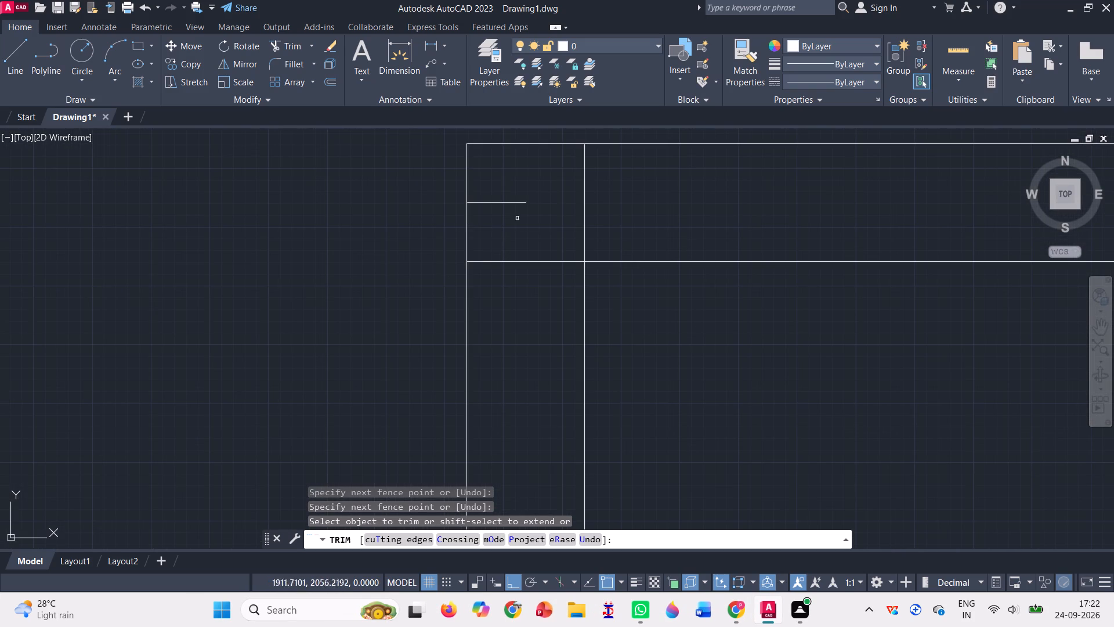
pyautogui.moveTo(507, 182); pyautogui.dragTo(613, 201)
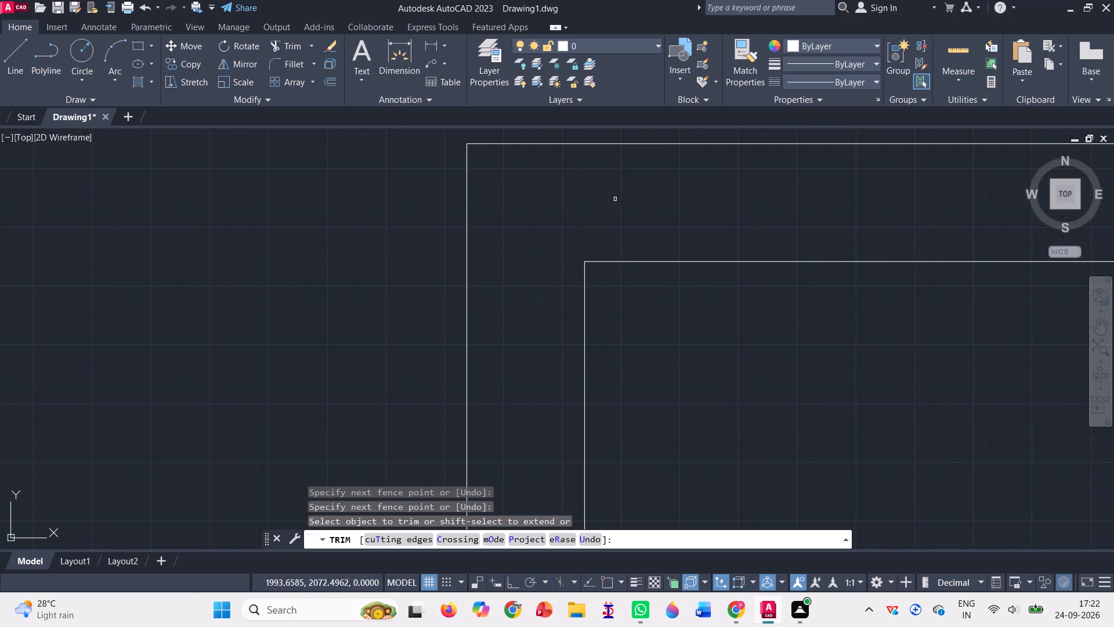
# Examine the whole floor plan to check all trimmed wall junctions and corners.
pyautogui.scroll(-7, 411, 251)
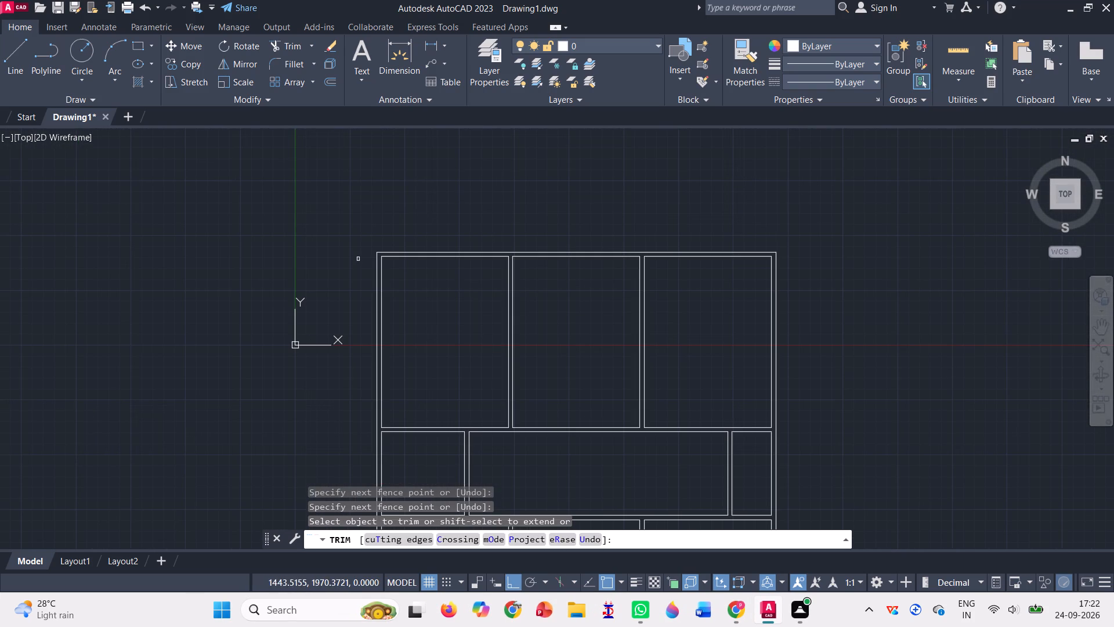
pyautogui.click(1099, 333)
pyautogui.moveTo(840, 424); pyautogui.dragTo(804, 343)
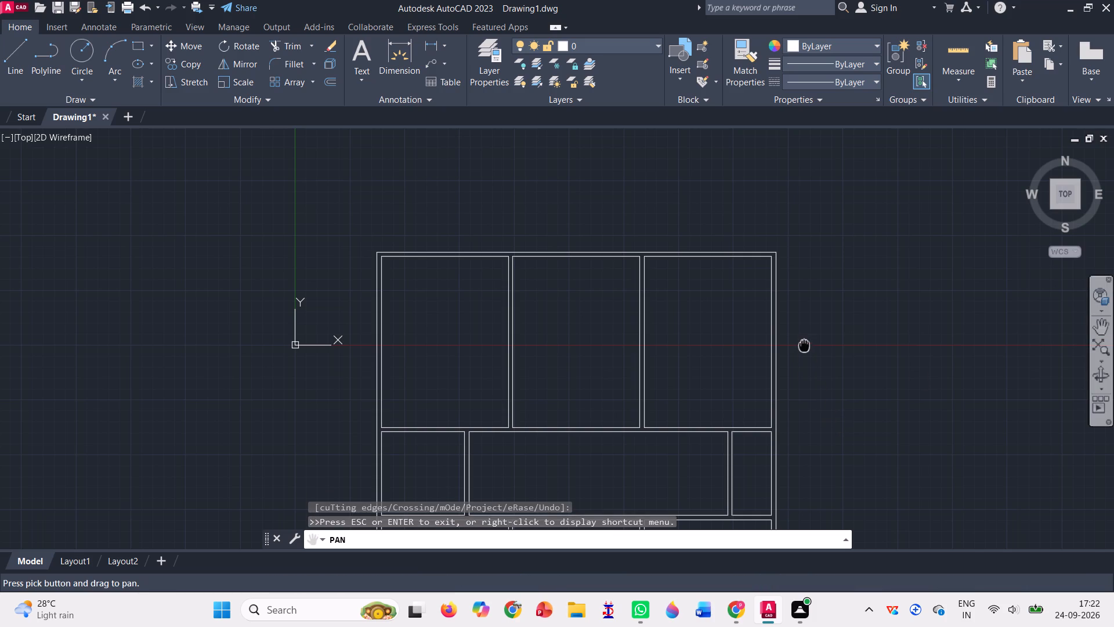
pyautogui.moveTo(804, 343); pyautogui.dragTo(802, 343)
pyautogui.press('Escape')
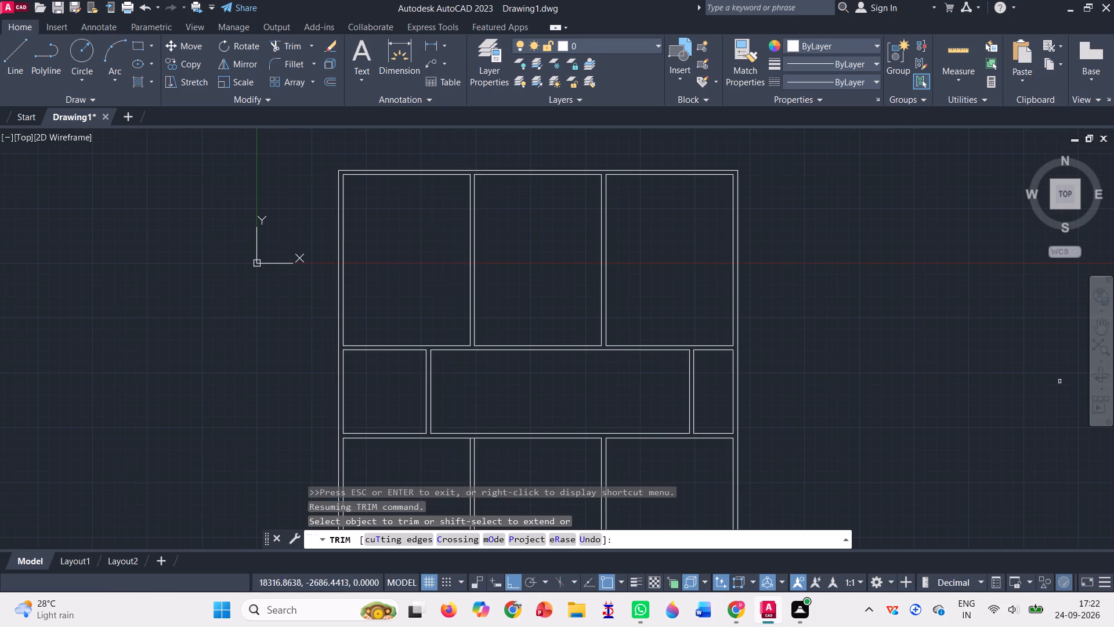
pyautogui.scroll(-2, 761, 331)
pyautogui.scroll(1, 776, 373)
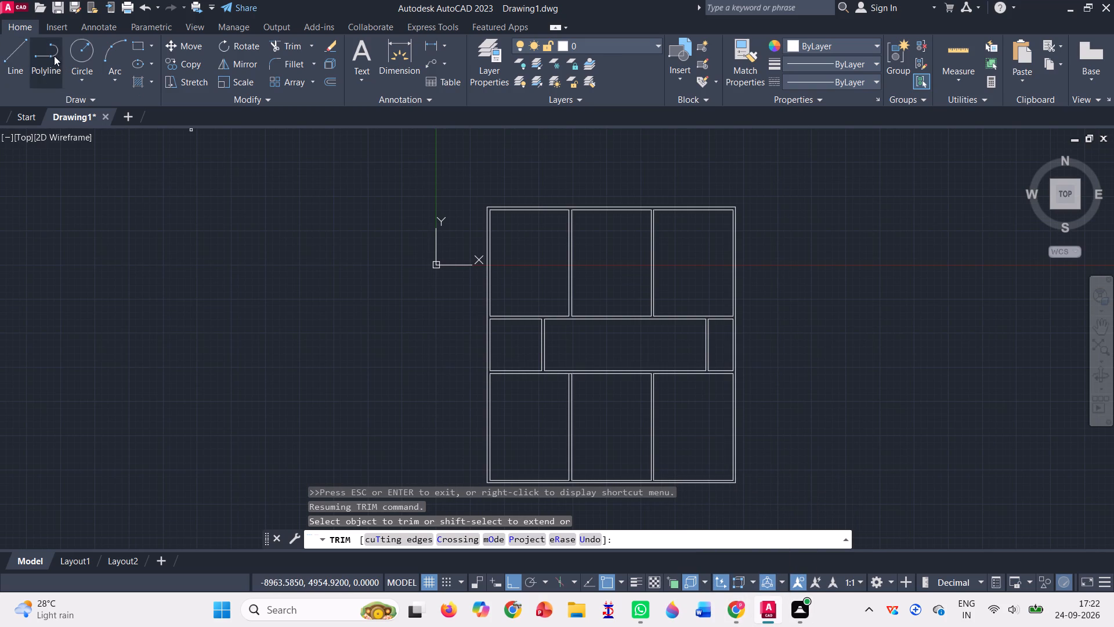
# Draw a vertical door leaf rectangle, 74.2 wide by 1000 long, with lines in the empty space just east of the plan.
pyautogui.click(11, 60)
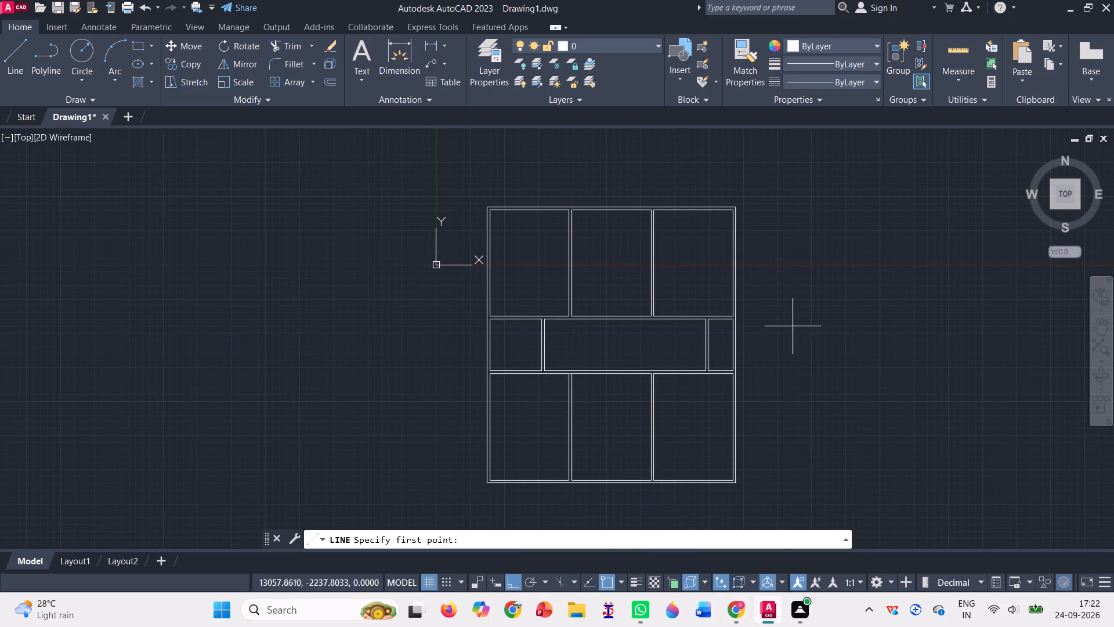
pyautogui.click(771, 273)
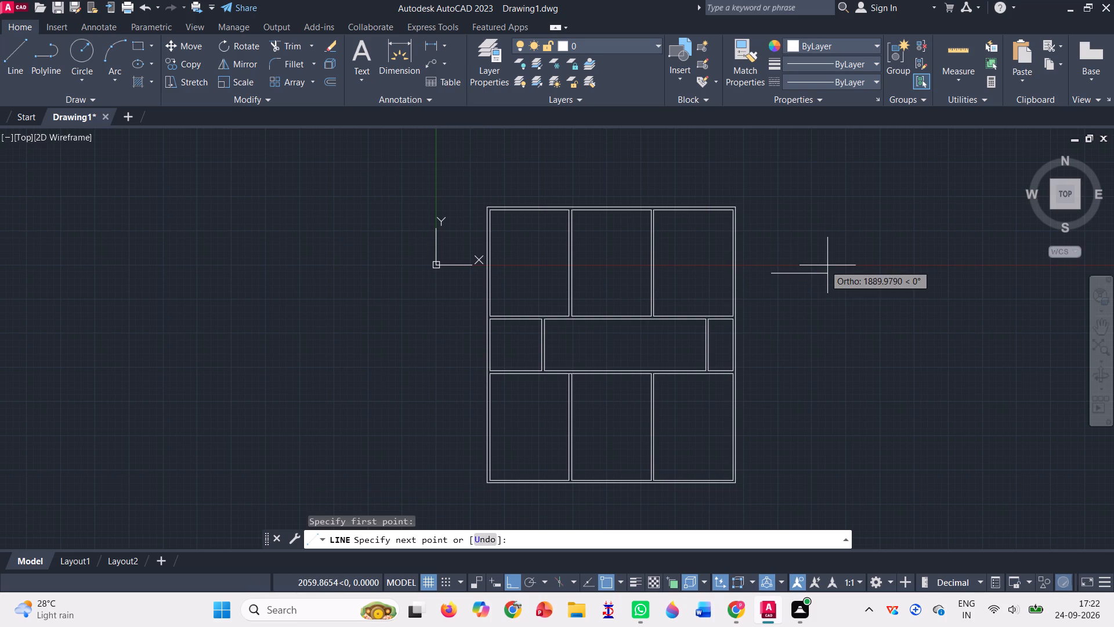
pyautogui.press('7')
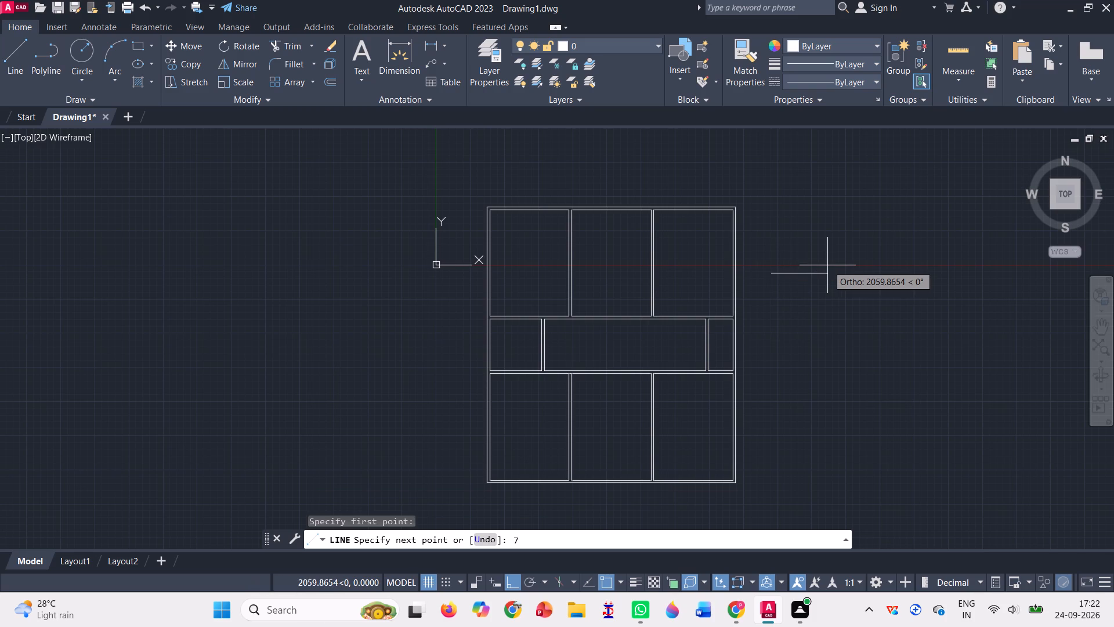
pyautogui.press('4')
pyautogui.write('.2')
pyautogui.press('Return')
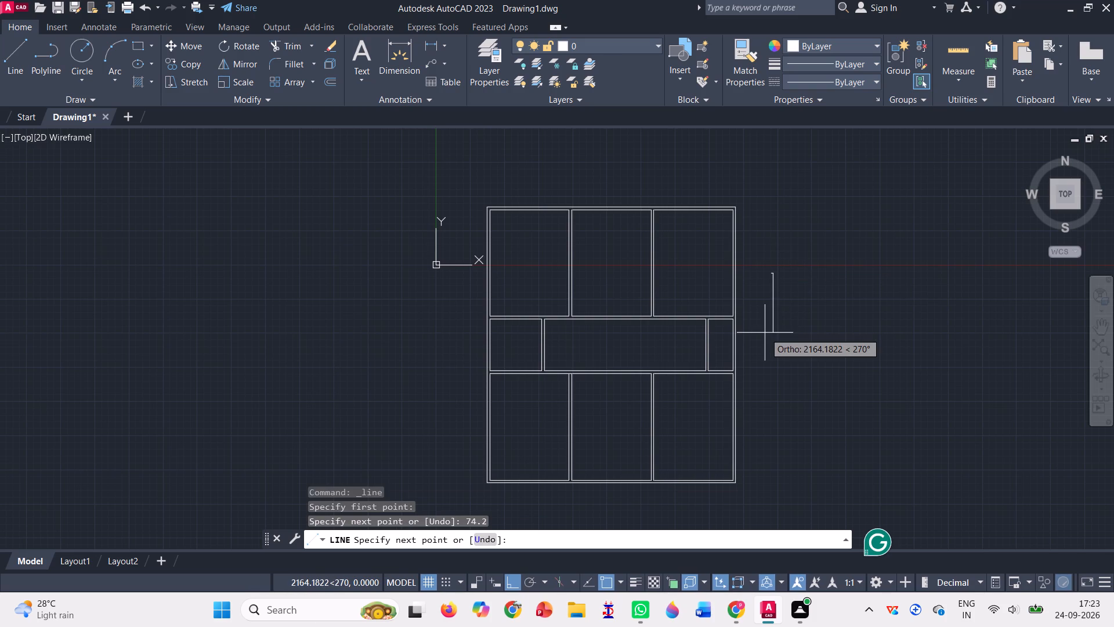
pyautogui.write('1000')
pyautogui.press('BackSpace')
pyautogui.press('0')
pyautogui.press('Return')
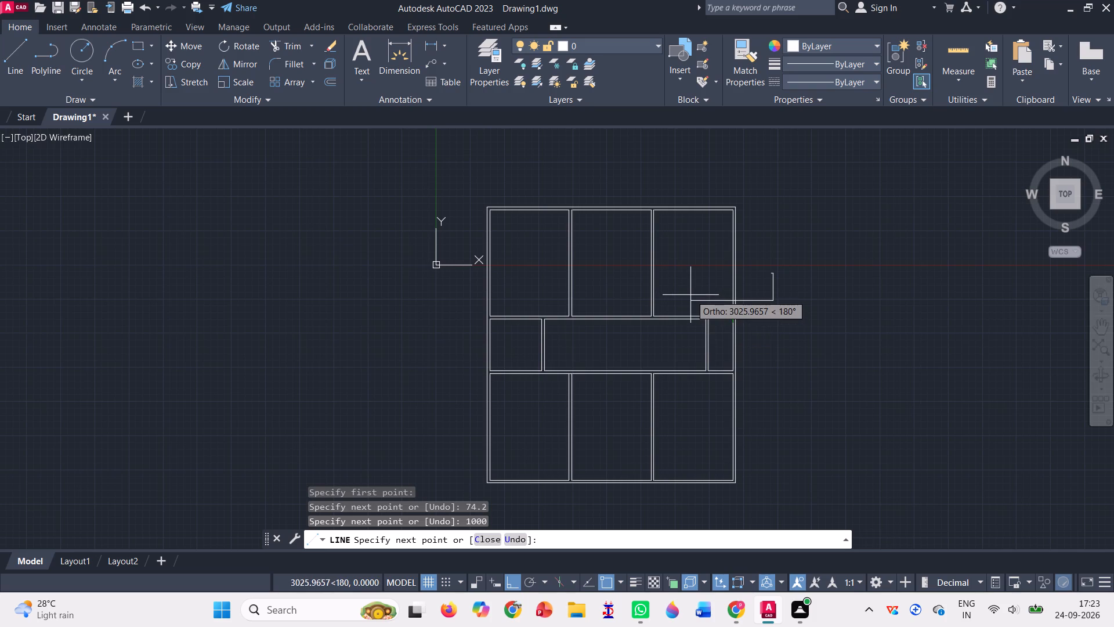
pyautogui.write('74.2')
pyautogui.press('Return')
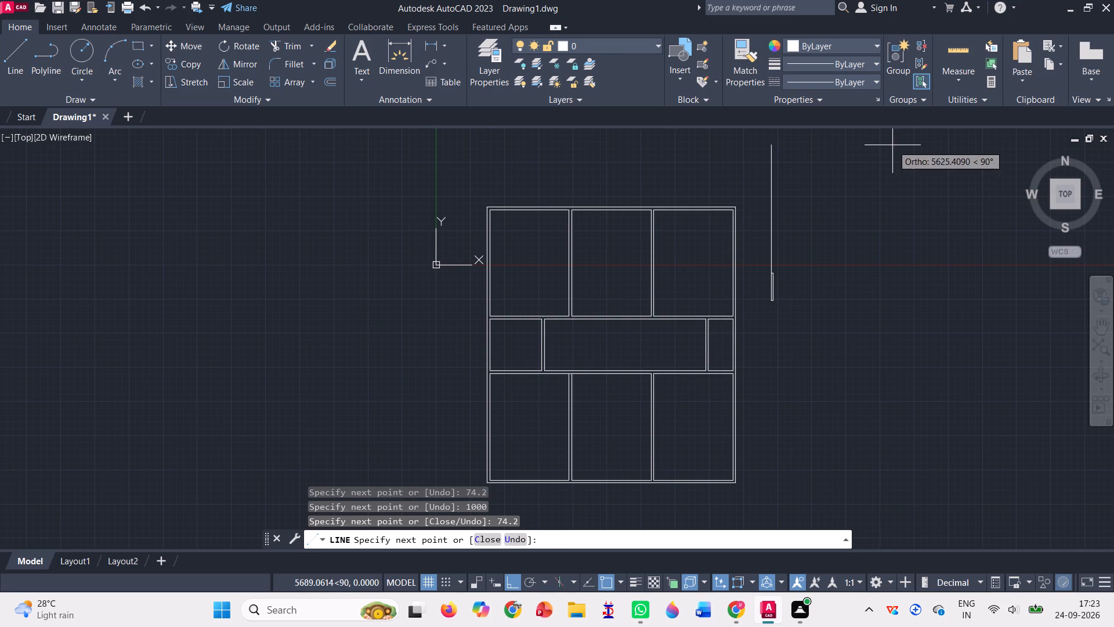
pyautogui.write('1000')
pyautogui.press('Return')
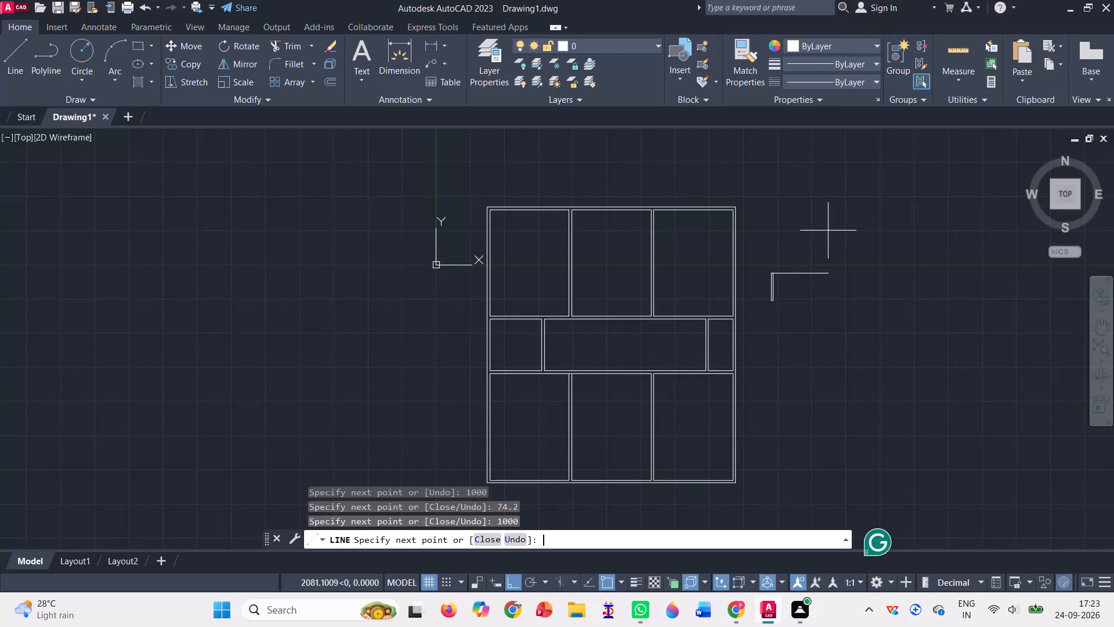
pyautogui.press('Return')
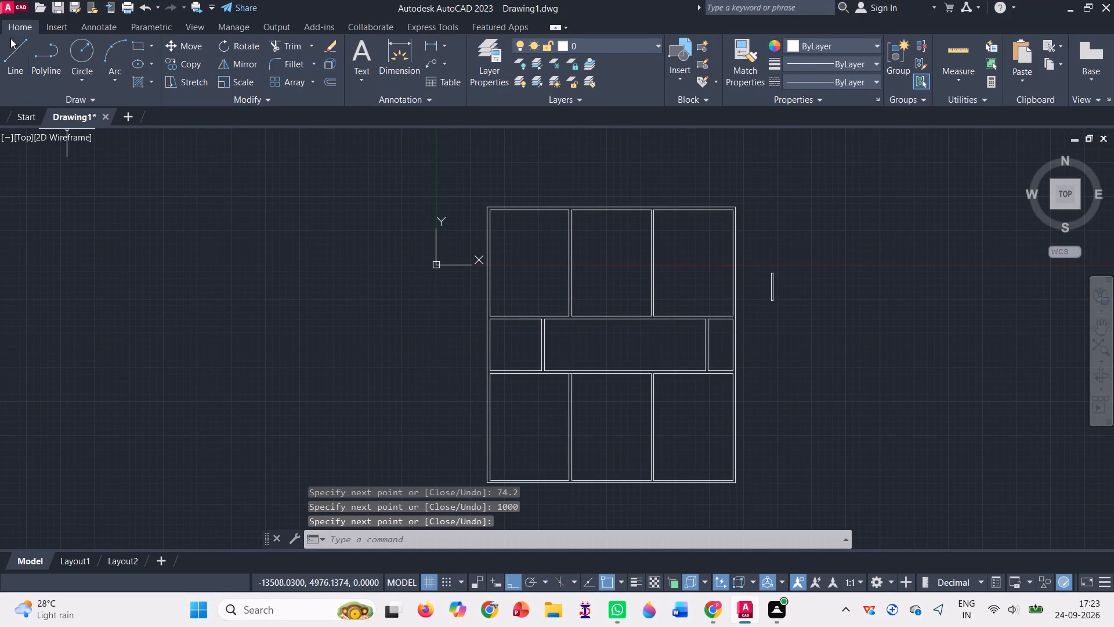
# Draw a 74.2 by 100 jamb rectangle with lines, extending outward and upward from the door leaf's upper-left corner.
pyautogui.click(23, 59)
pyautogui.scroll(5, 782, 276)
pyautogui.click(641, 245)
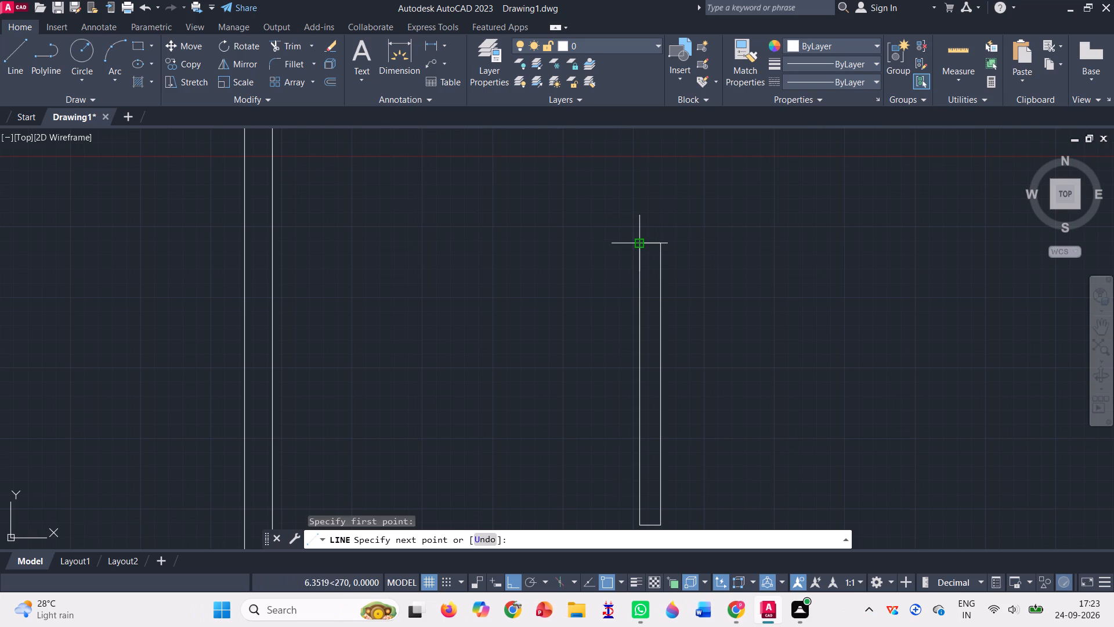
pyautogui.write('74.2')
pyautogui.press('Return')
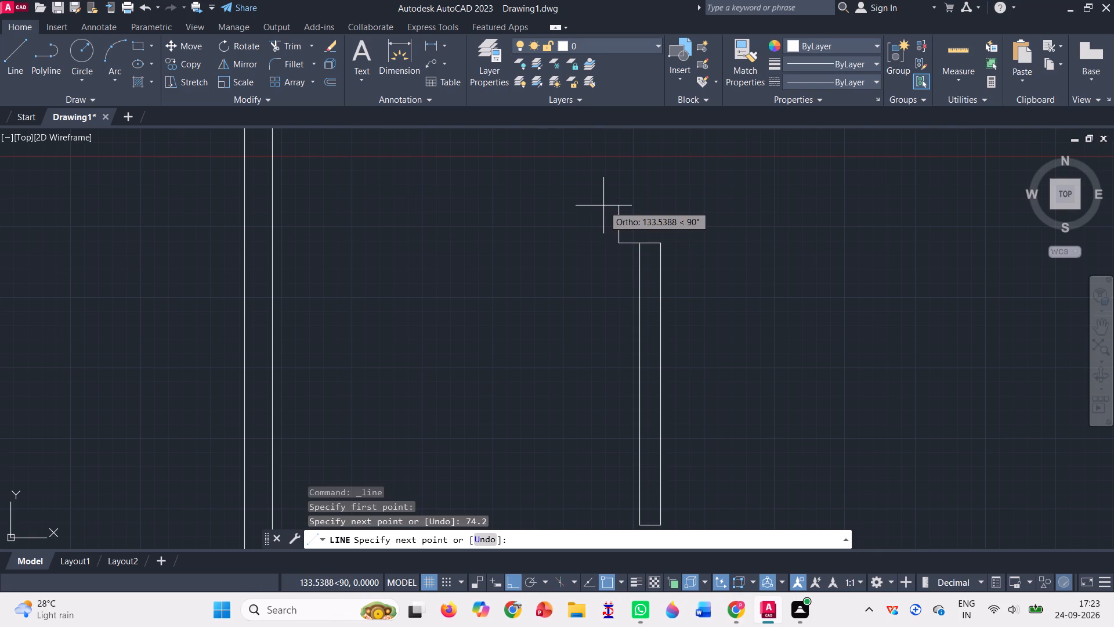
pyautogui.press('1')
pyautogui.write('00')
pyautogui.press('Return')
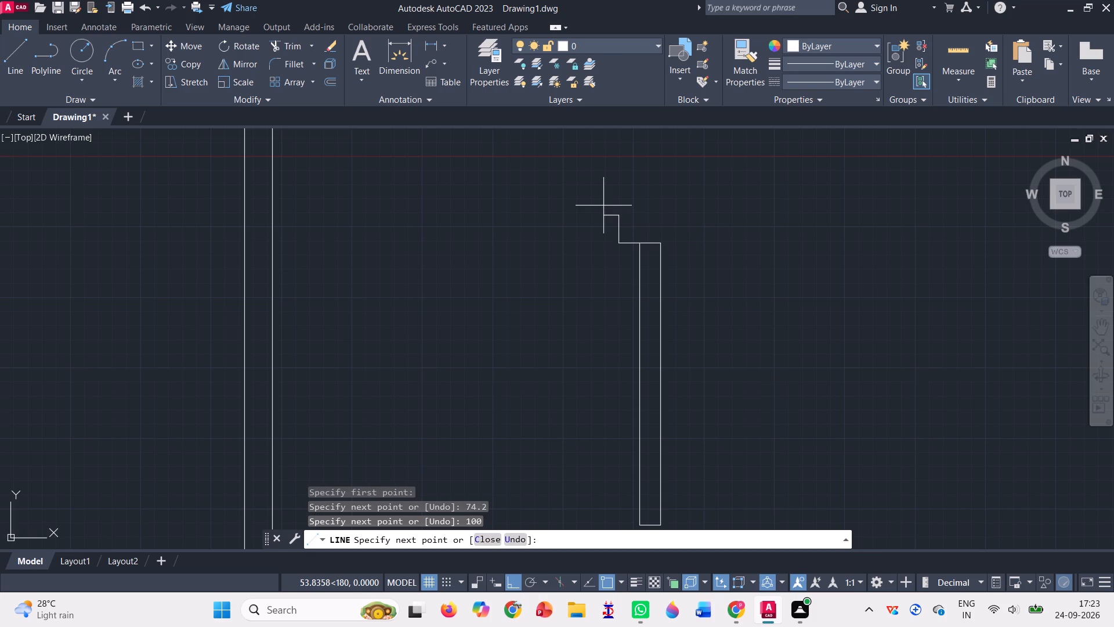
pyautogui.write('74.2')
pyautogui.press('Return')
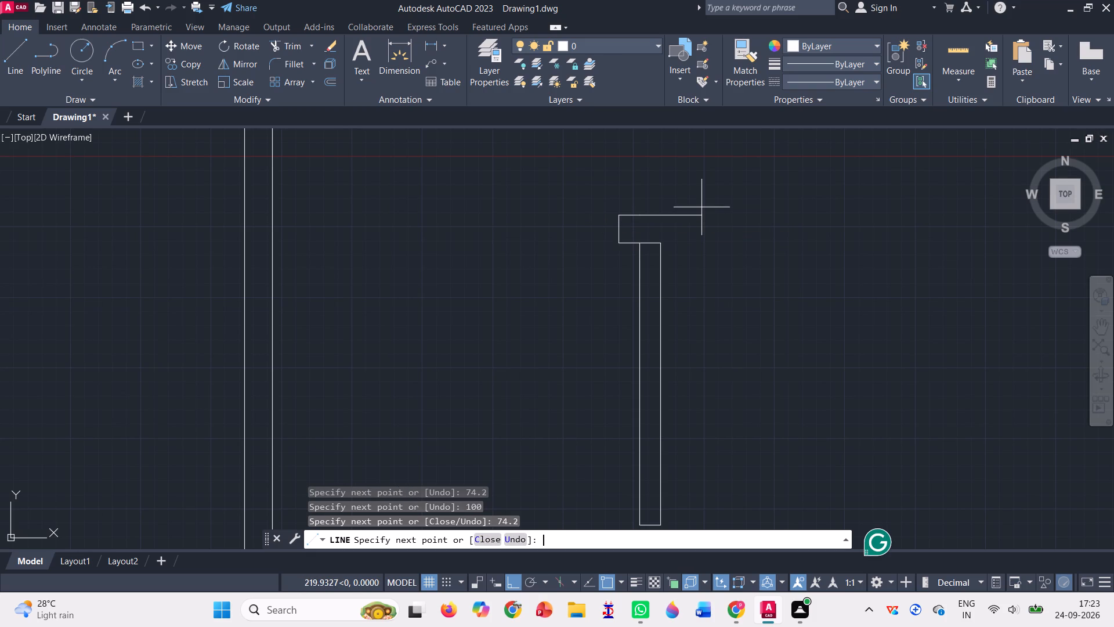
pyautogui.click(639, 246)
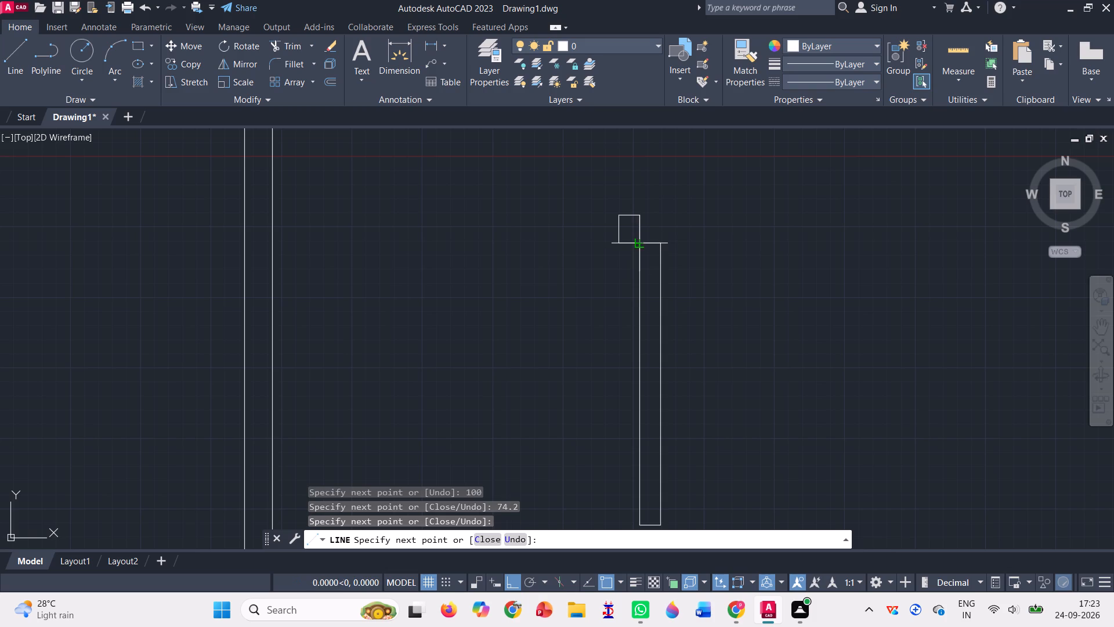
pyautogui.press('Escape')
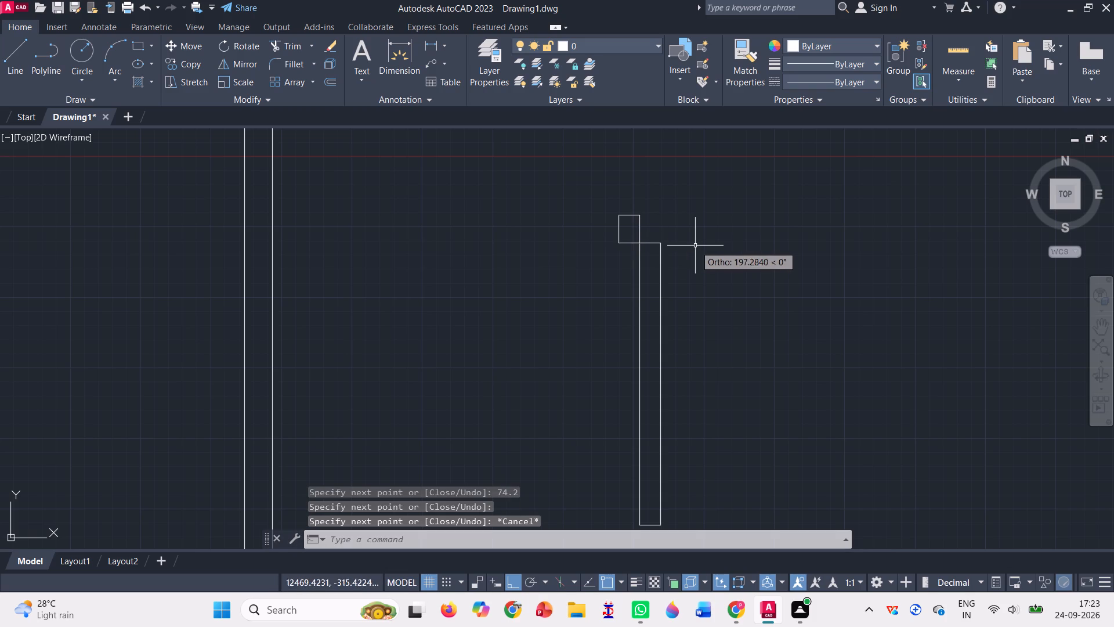
# Draw a Center, Start, End quarter-circle swing arc centred on the leaf's upper-right corner, starting at its lower-right corner and ending due east.
pyautogui.click(114, 76)
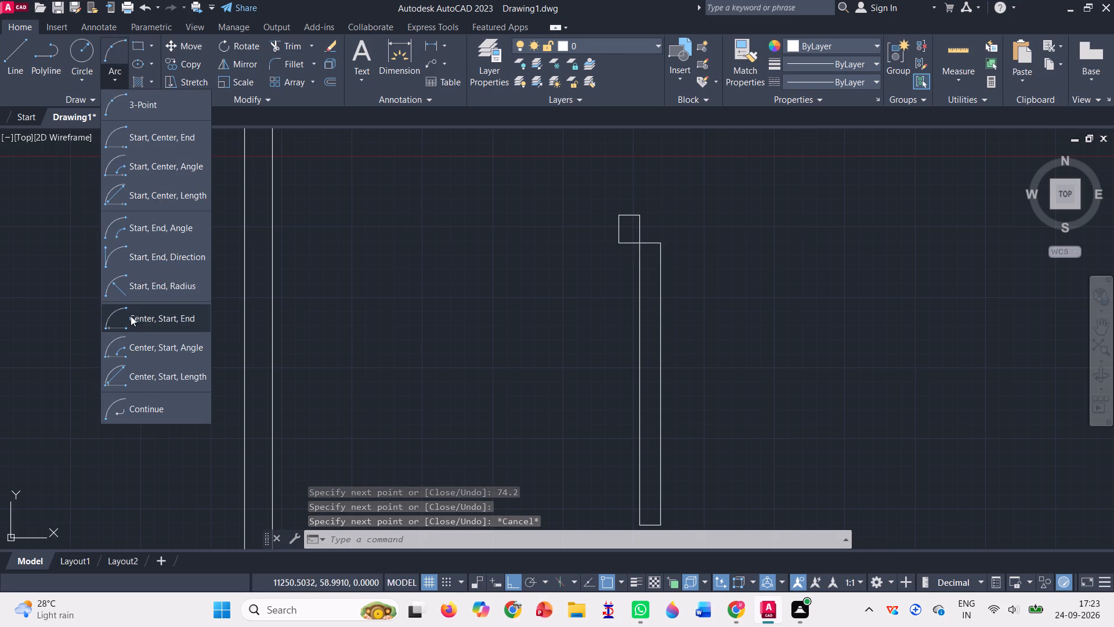
pyautogui.click(134, 316)
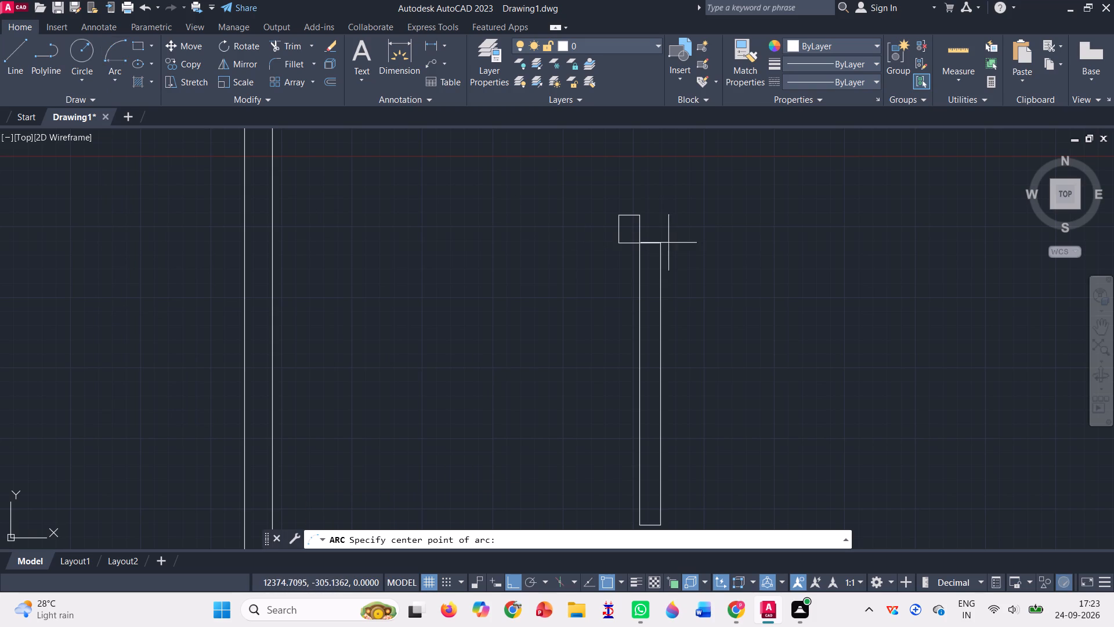
pyautogui.click(658, 246)
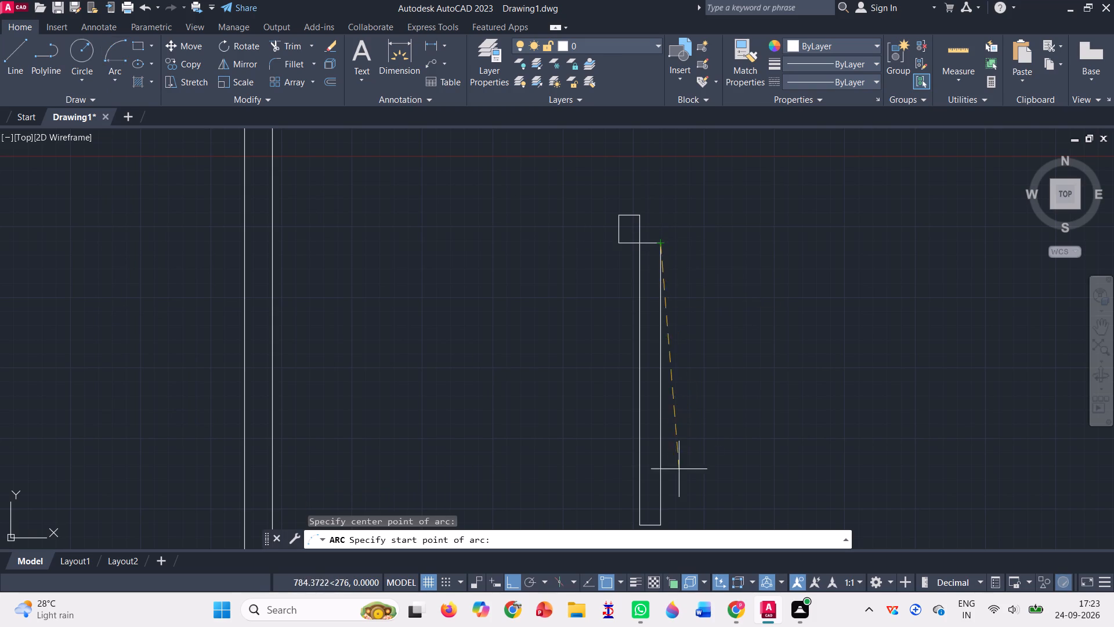
pyautogui.click(657, 528)
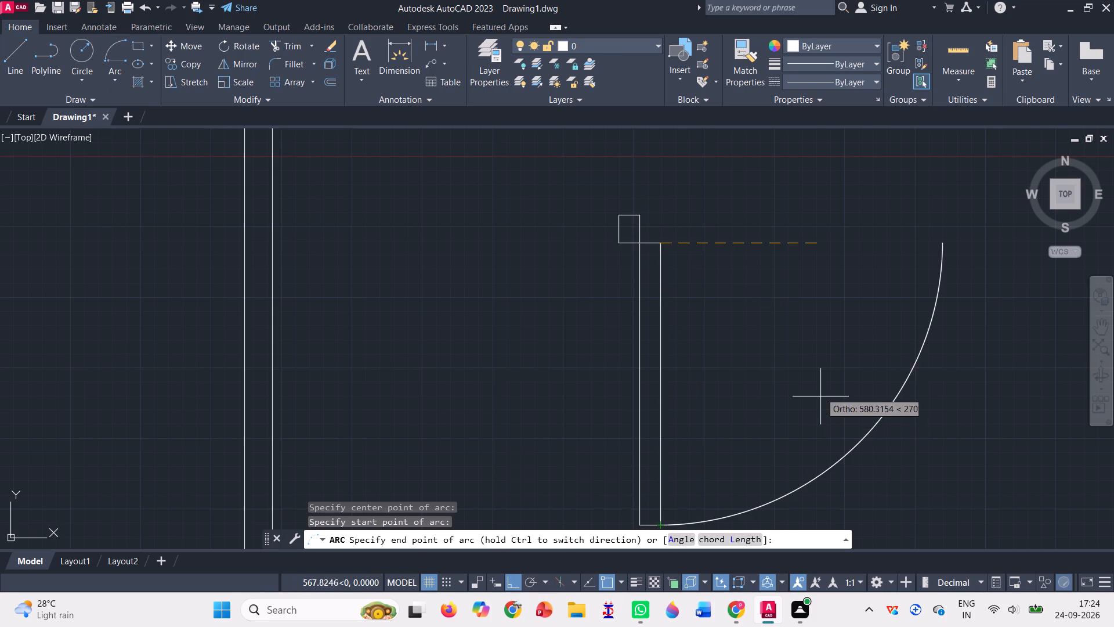
pyautogui.click(966, 239)
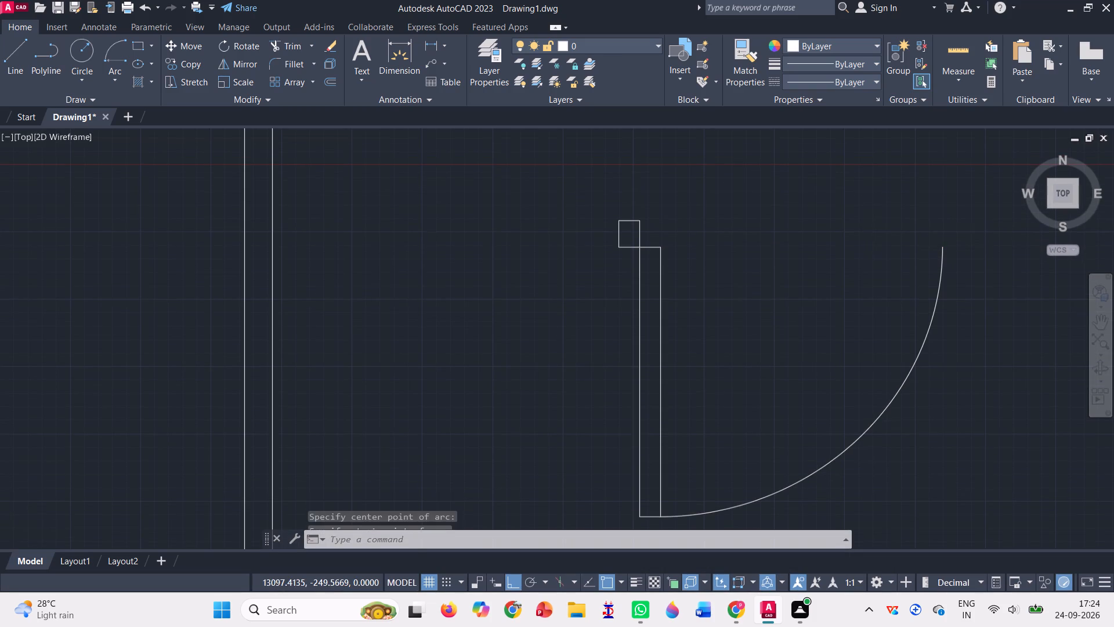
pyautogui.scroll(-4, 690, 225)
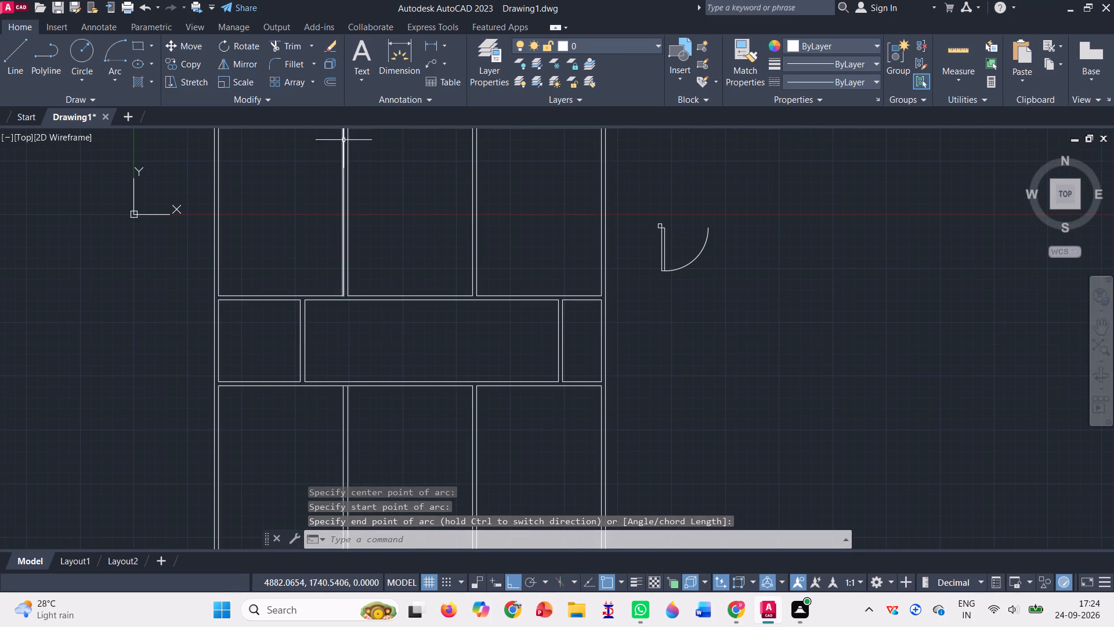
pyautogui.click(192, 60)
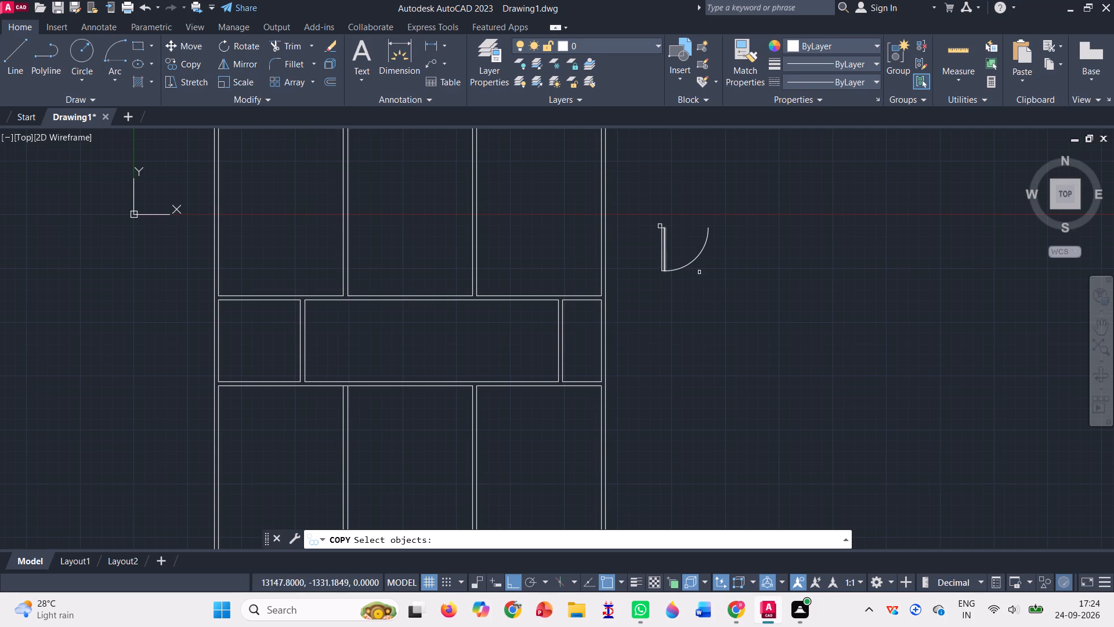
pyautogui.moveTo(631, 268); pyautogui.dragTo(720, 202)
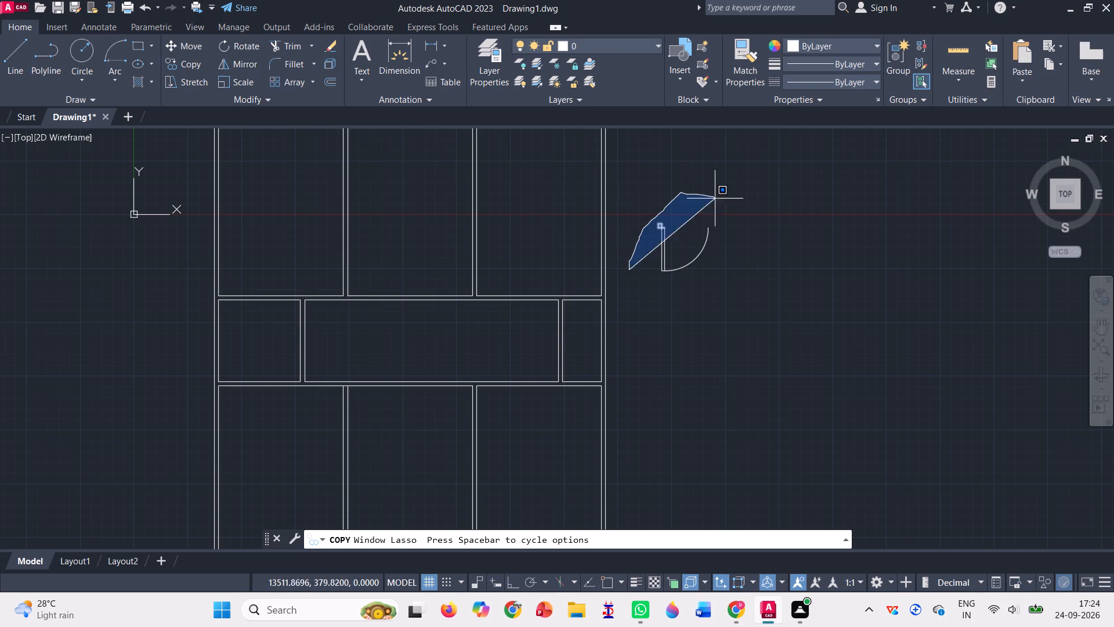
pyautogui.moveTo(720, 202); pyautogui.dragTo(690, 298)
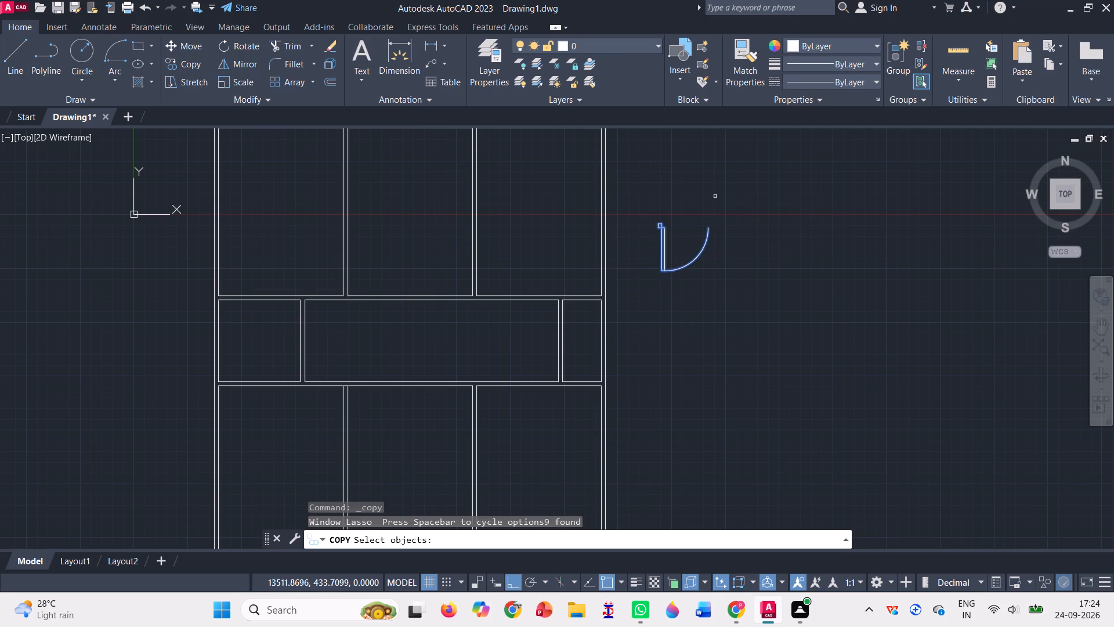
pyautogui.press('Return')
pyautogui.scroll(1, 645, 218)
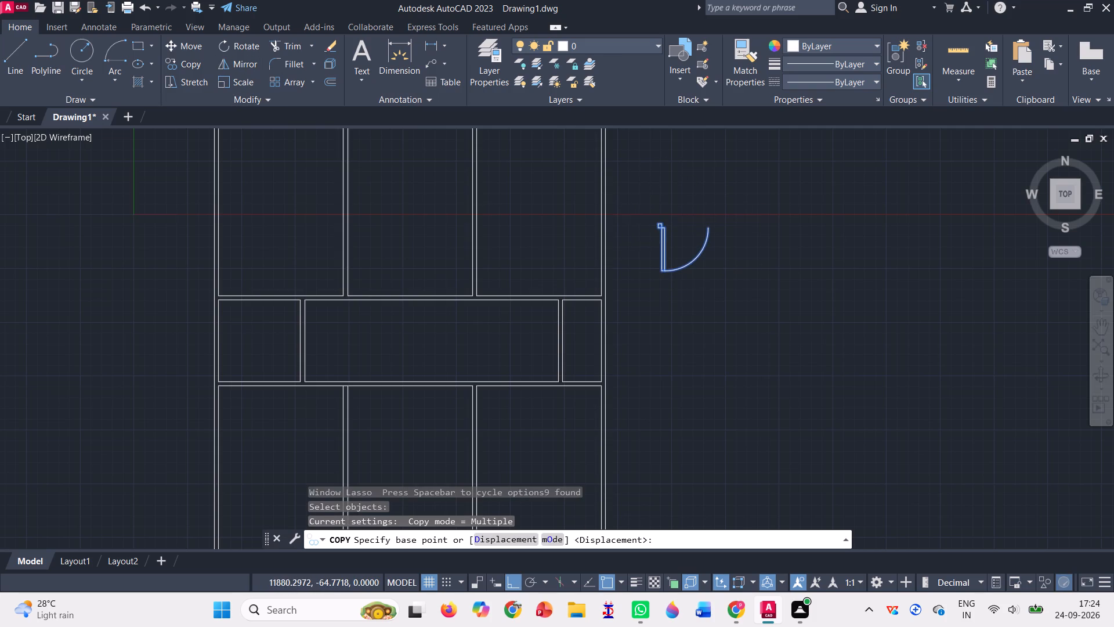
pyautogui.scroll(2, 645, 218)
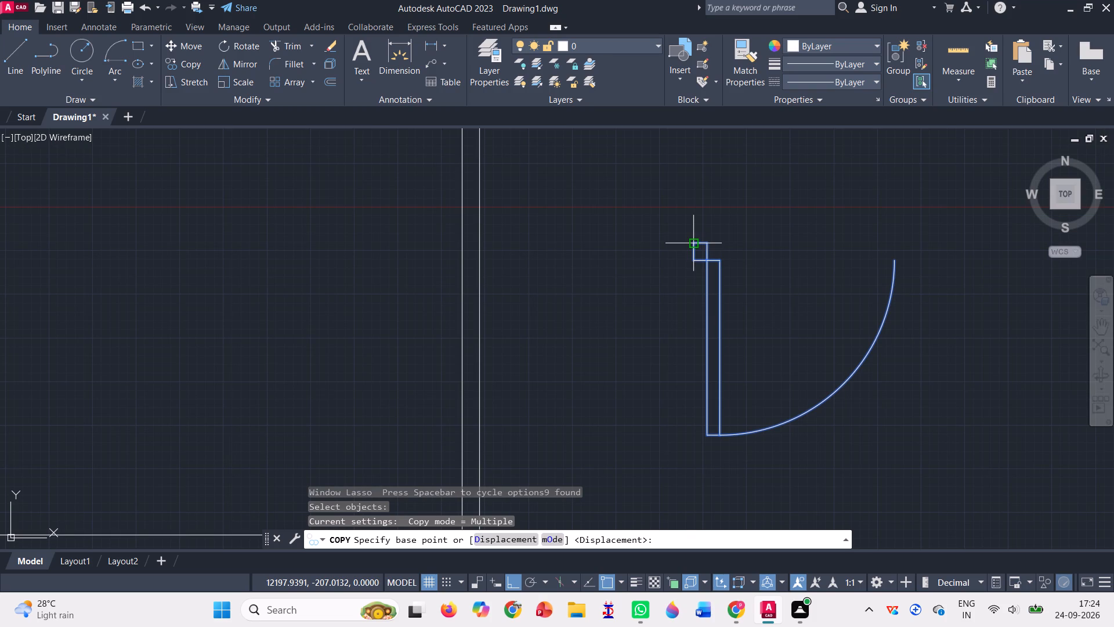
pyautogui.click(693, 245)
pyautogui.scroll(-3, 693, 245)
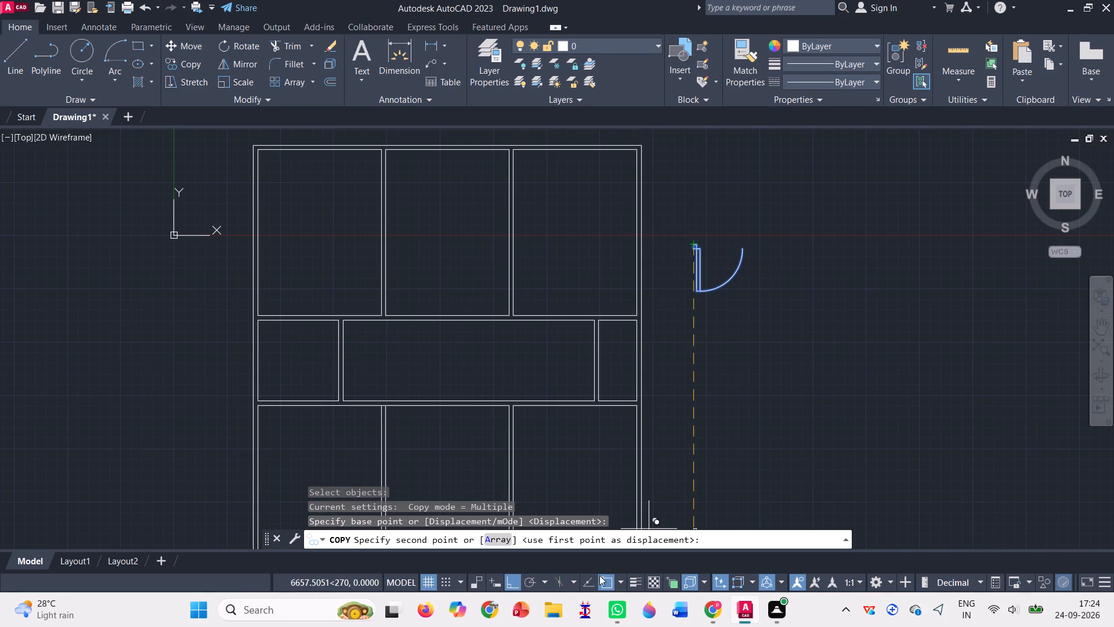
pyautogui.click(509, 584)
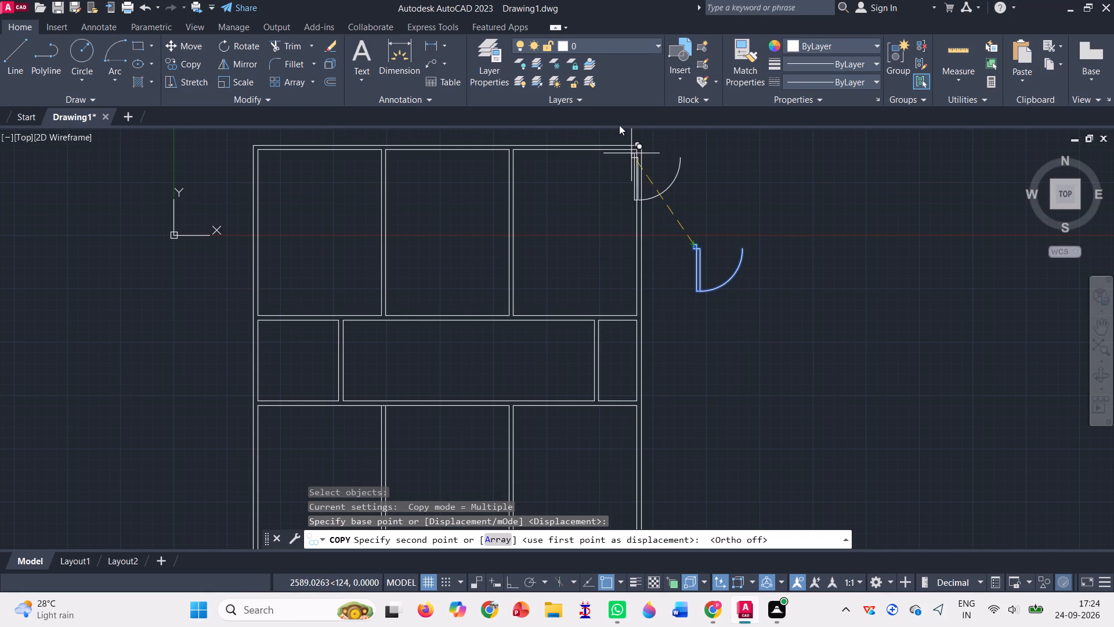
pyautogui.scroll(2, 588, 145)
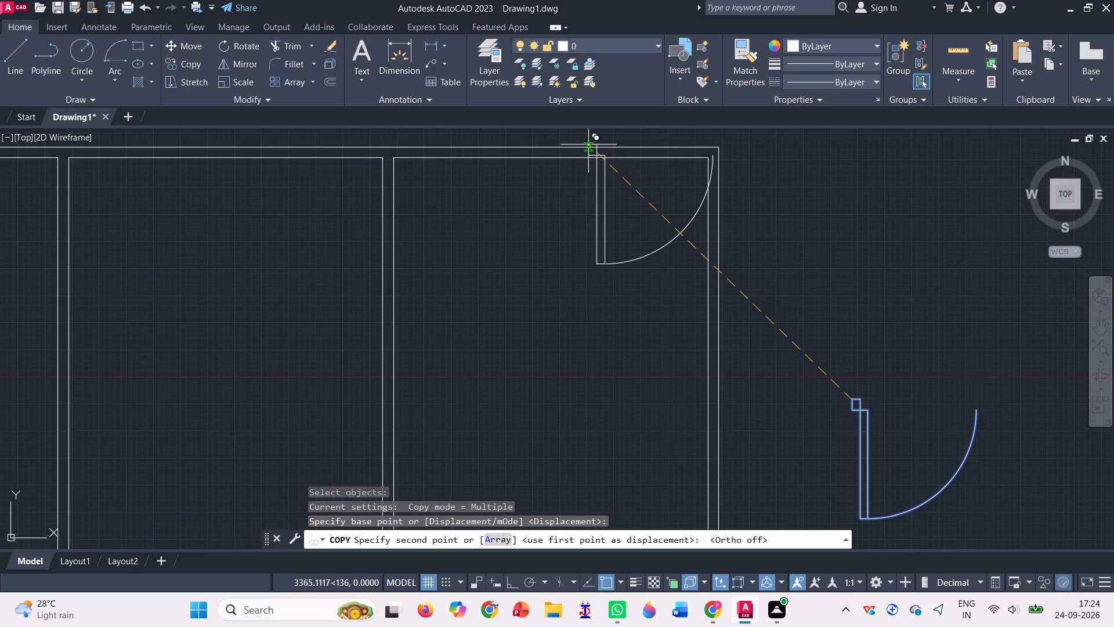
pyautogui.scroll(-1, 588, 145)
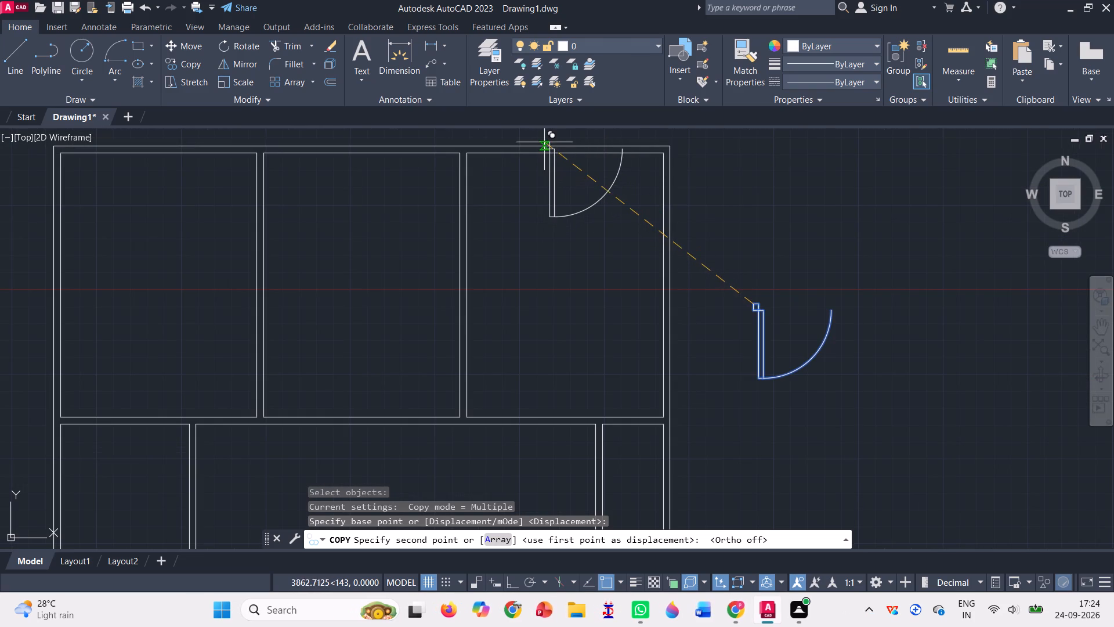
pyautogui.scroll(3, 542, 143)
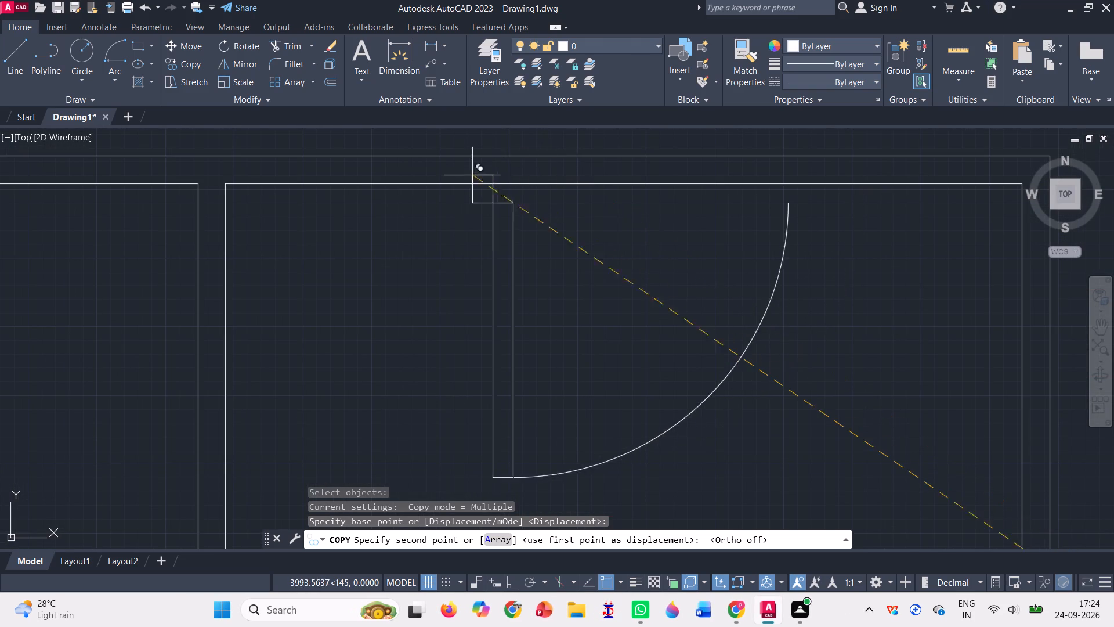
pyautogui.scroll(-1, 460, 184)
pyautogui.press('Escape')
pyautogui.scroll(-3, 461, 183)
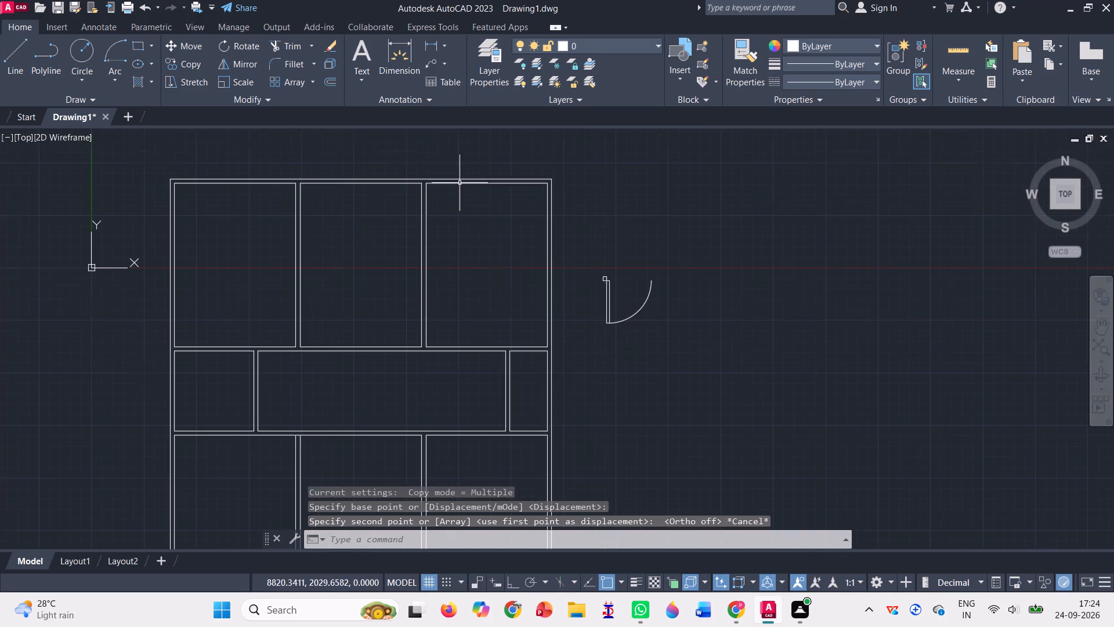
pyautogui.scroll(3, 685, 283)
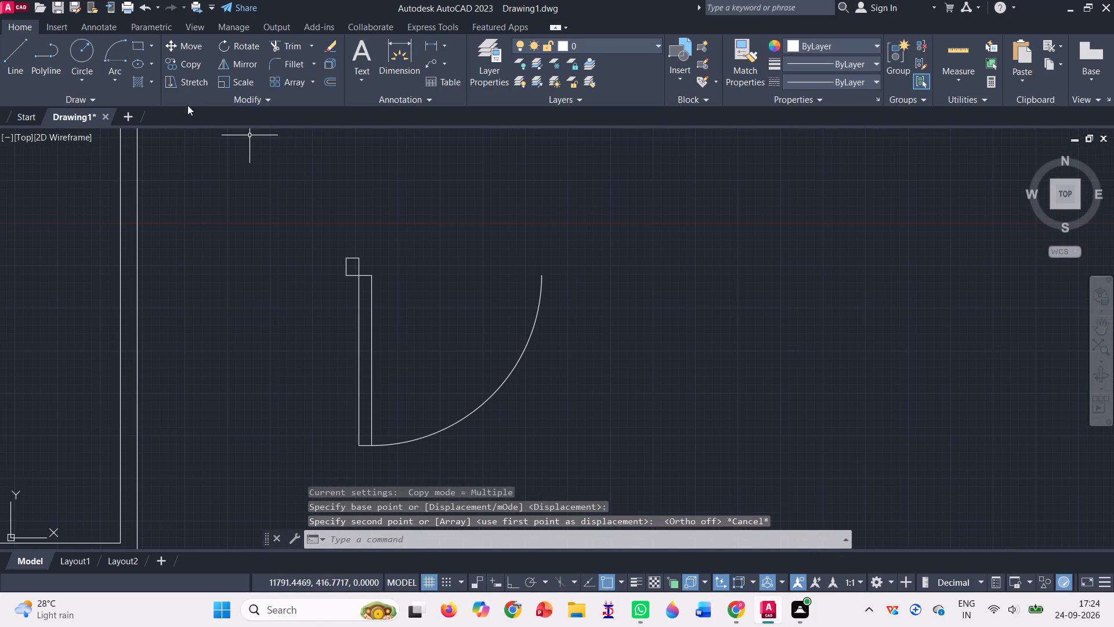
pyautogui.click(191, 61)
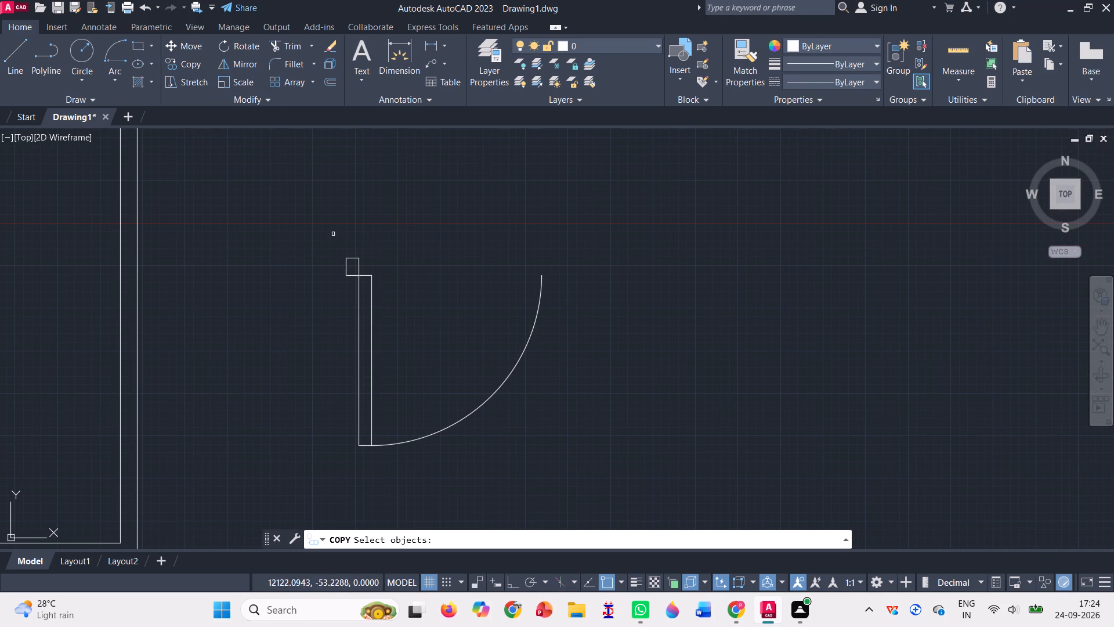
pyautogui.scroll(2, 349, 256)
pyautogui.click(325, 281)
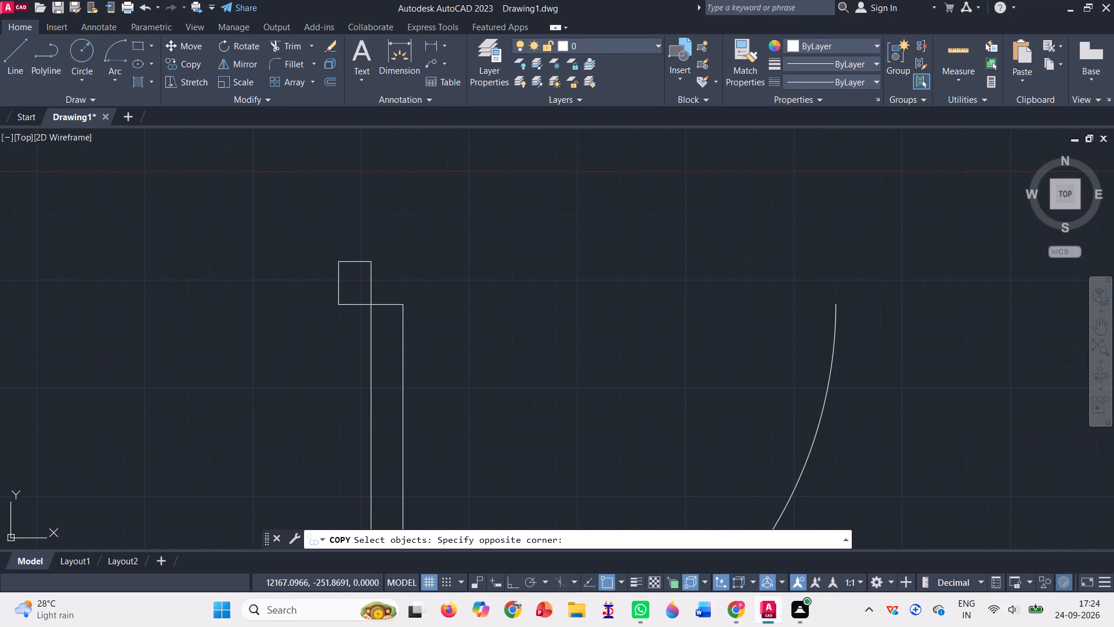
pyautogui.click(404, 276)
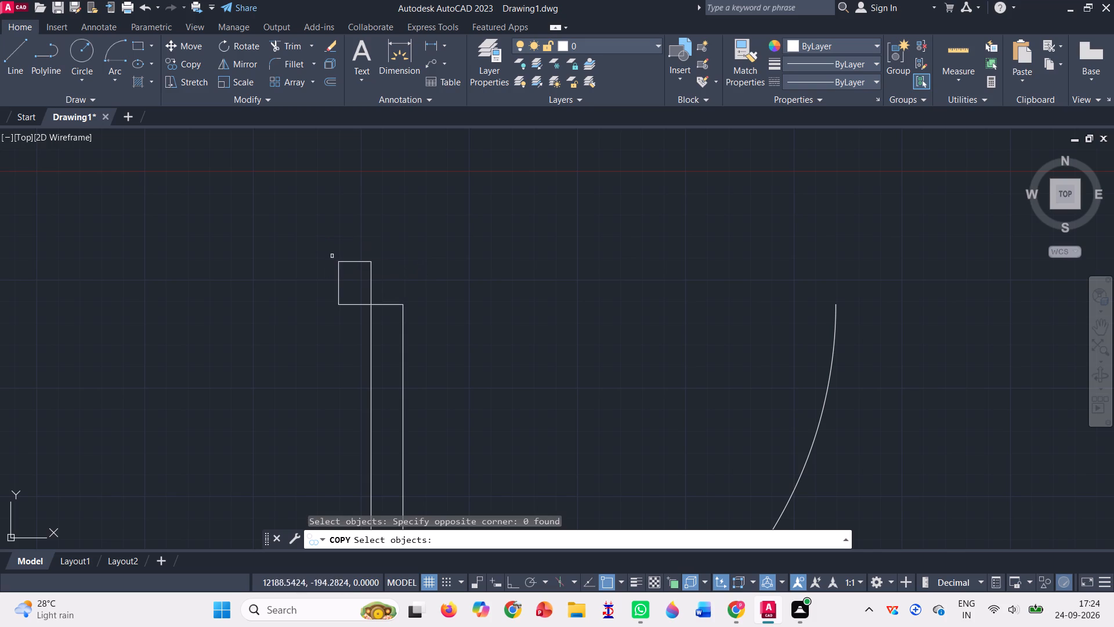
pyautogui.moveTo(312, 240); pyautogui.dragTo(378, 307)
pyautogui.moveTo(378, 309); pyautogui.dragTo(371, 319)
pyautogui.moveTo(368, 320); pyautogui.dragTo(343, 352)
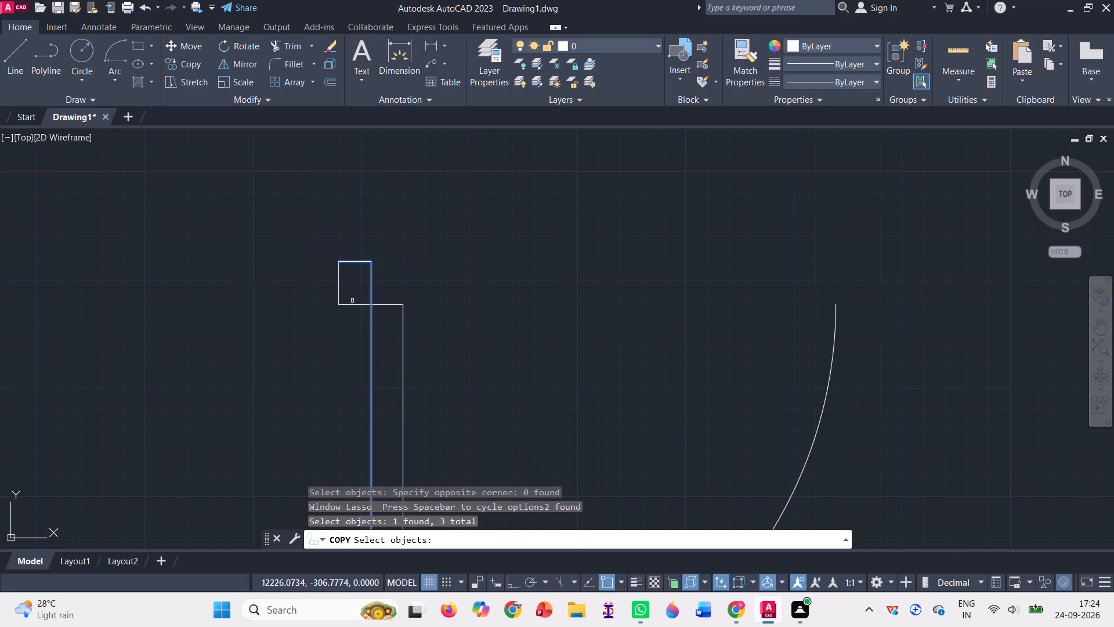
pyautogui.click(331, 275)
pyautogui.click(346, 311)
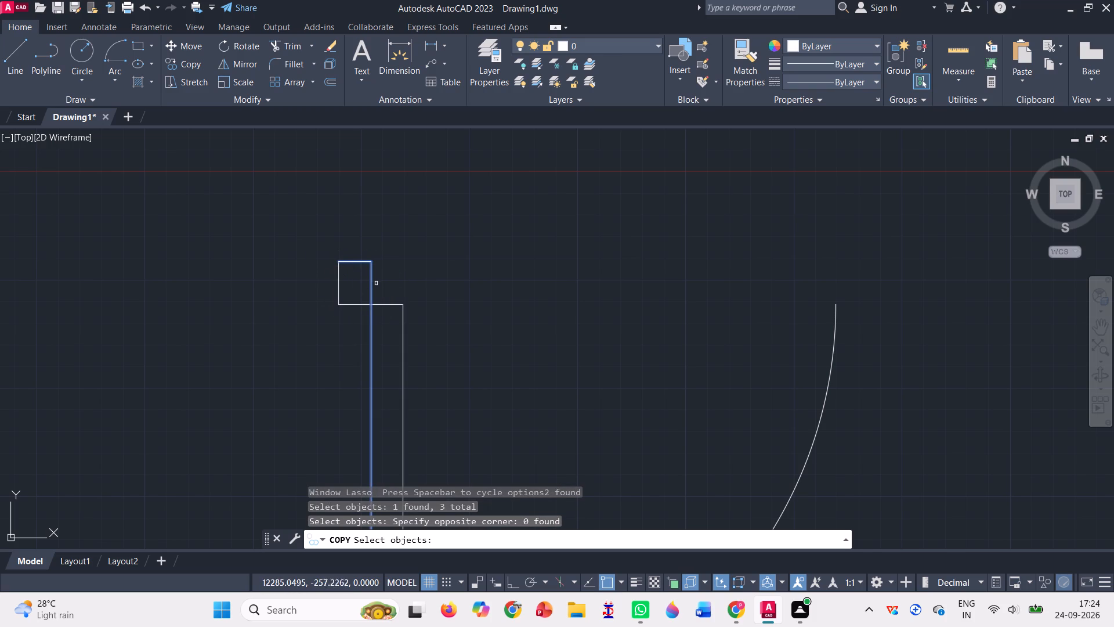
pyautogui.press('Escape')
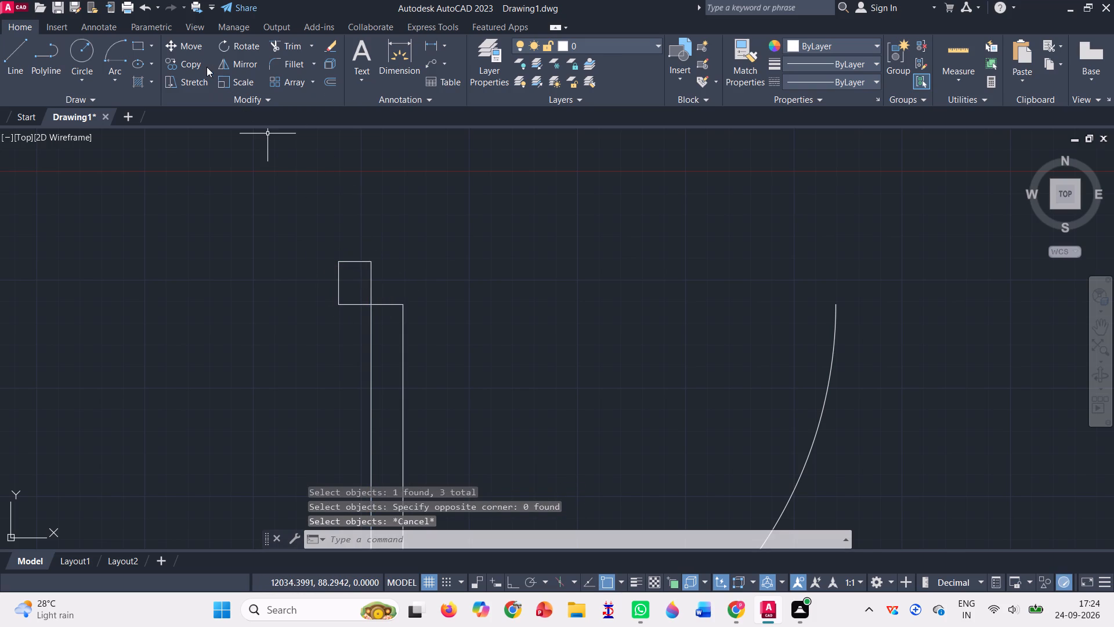
# Copy the four jamb rectangle lines 1148.4 due east, from the jamb's lower-left corner to the swing arc's upper end.
pyautogui.click(196, 65)
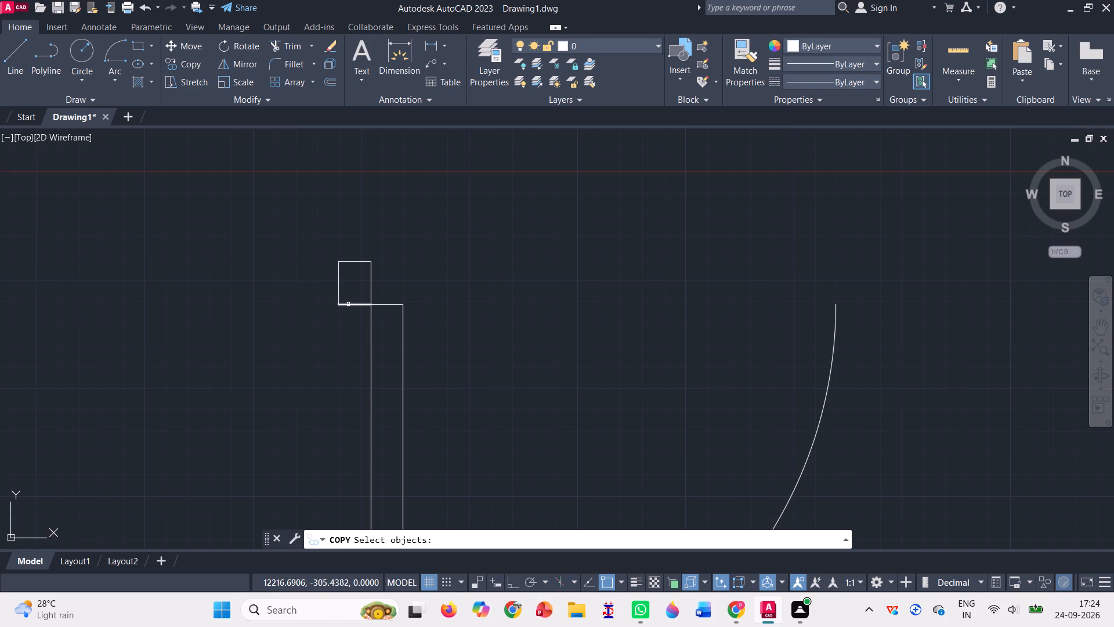
pyautogui.click(350, 304)
pyautogui.click(372, 286)
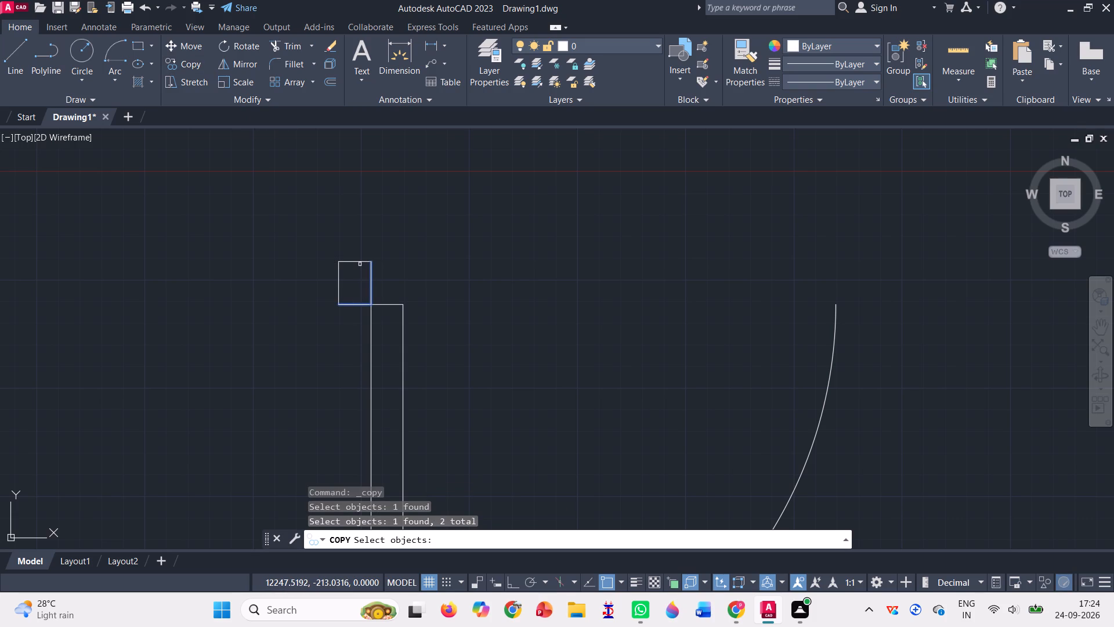
pyautogui.click(363, 262)
pyautogui.click(337, 283)
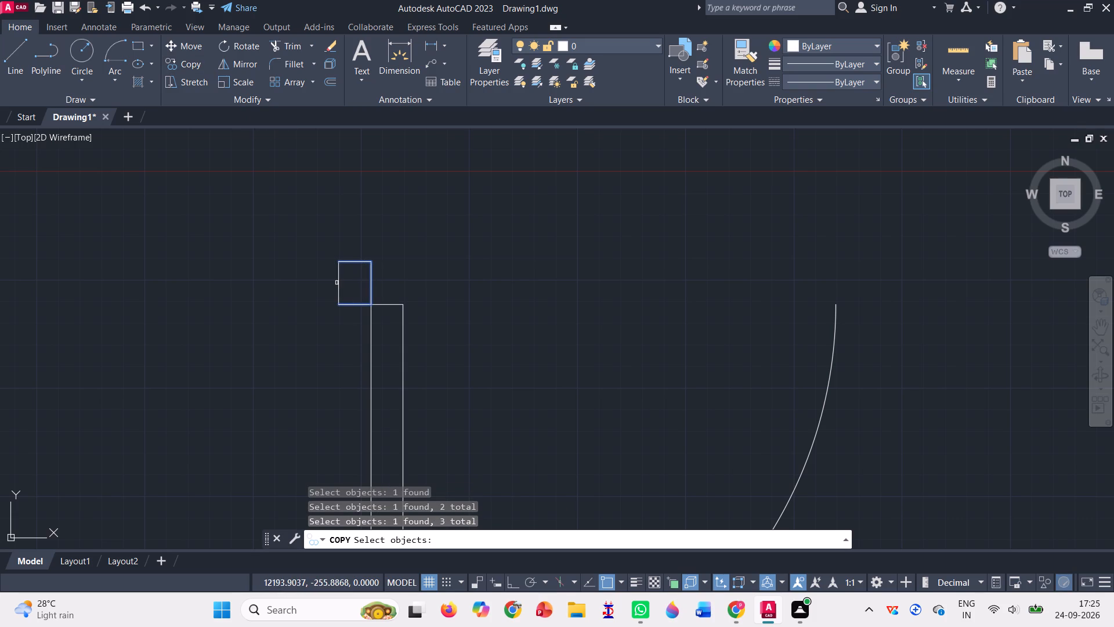
pyautogui.press('Return')
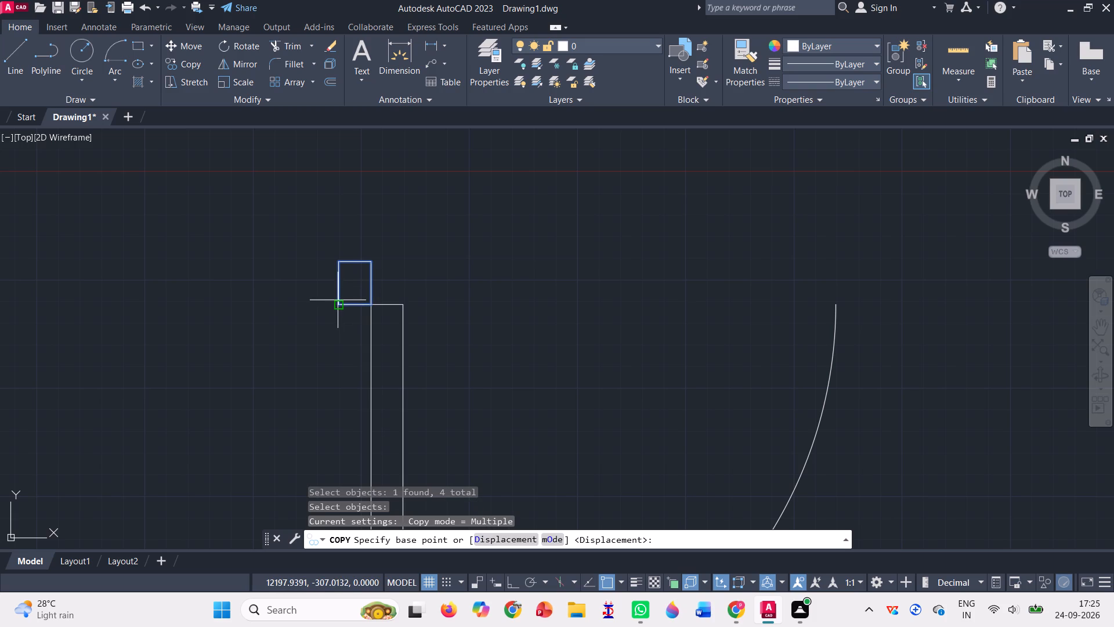
pyautogui.click(338, 301)
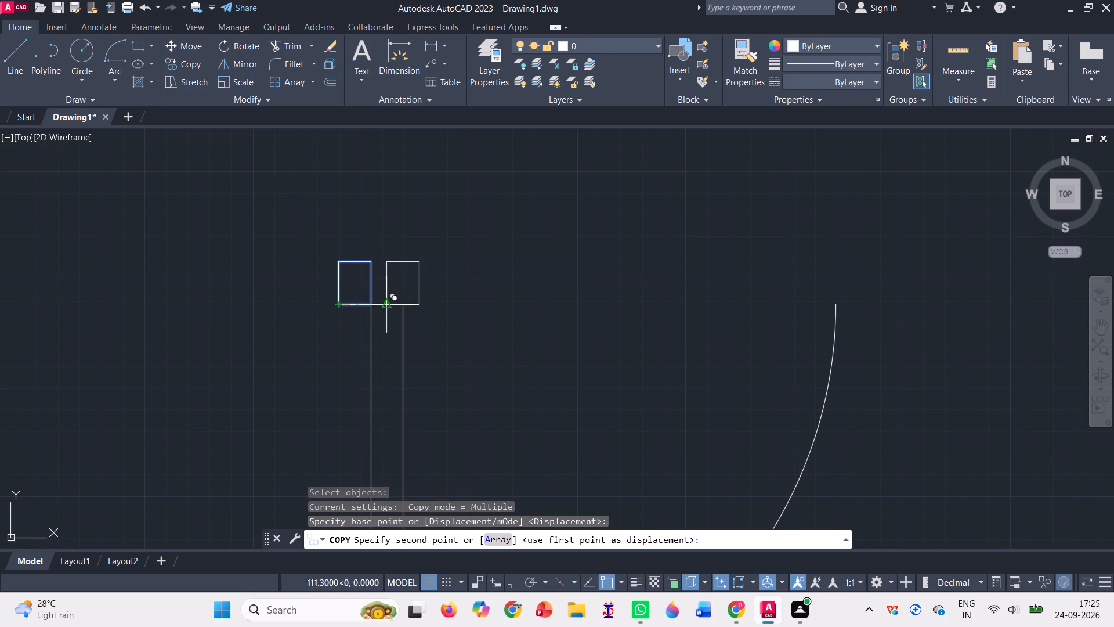
pyautogui.click(836, 308)
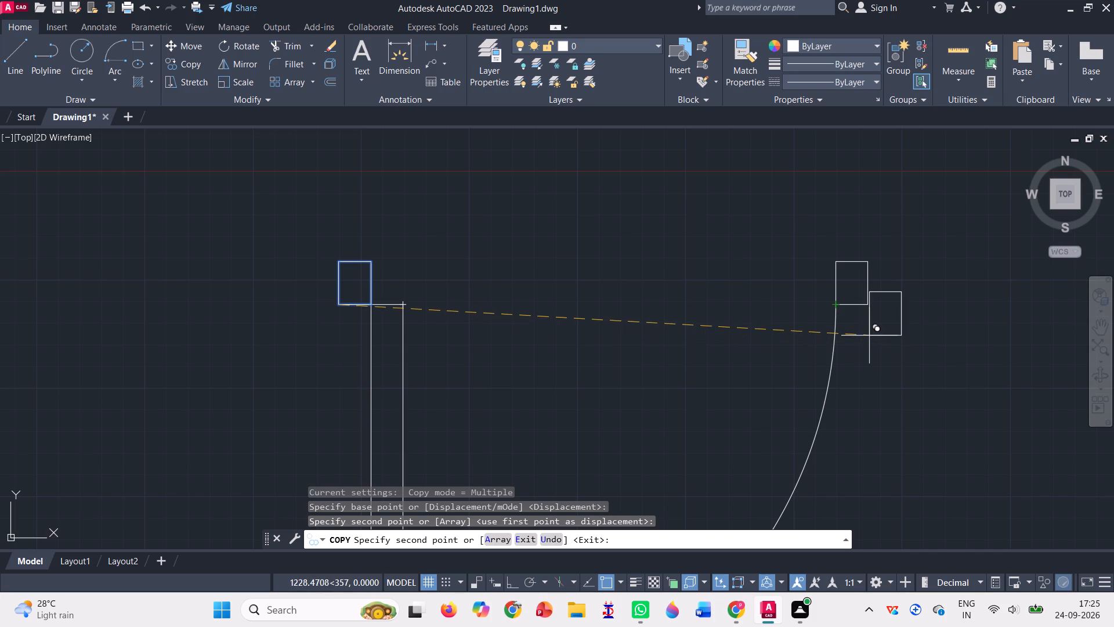
pyautogui.press('Escape')
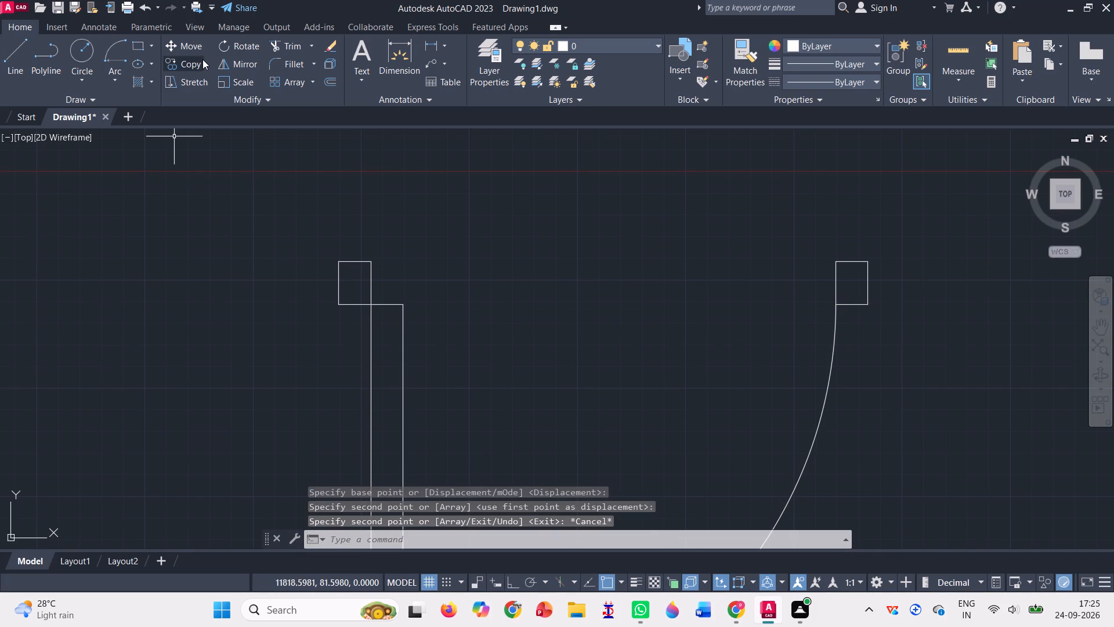
# Copy the complete door symbol by its outer upper-left jamb corner onto the outer line of the north-east room's north wall.
pyautogui.click(202, 59)
pyautogui.scroll(-1, 452, 253)
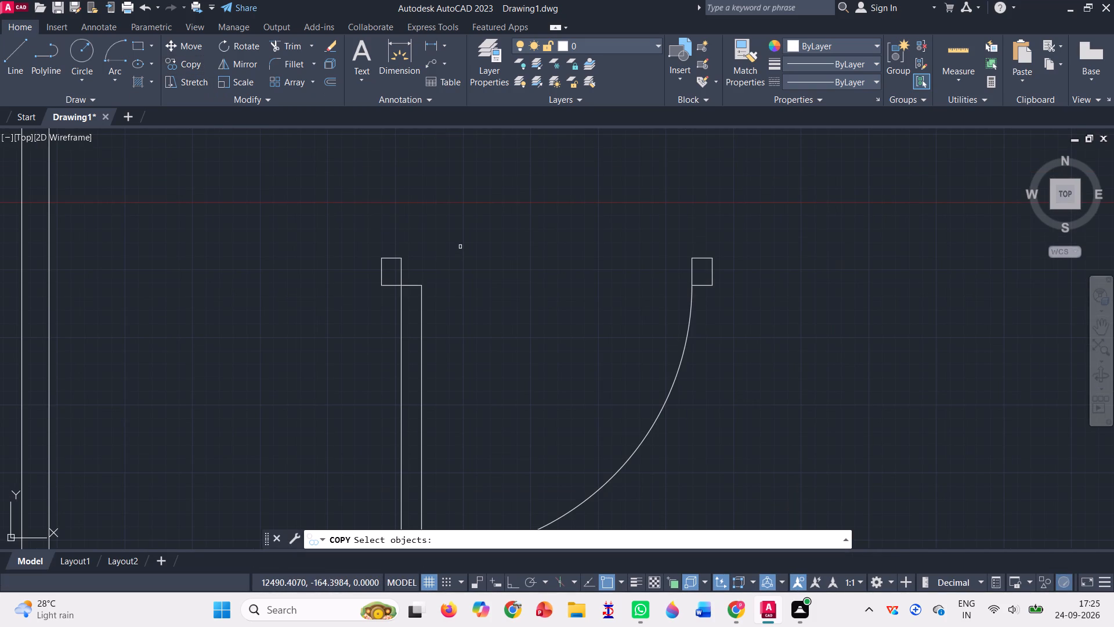
pyautogui.scroll(-1, 460, 245)
pyautogui.moveTo(364, 239); pyautogui.dragTo(436, 455)
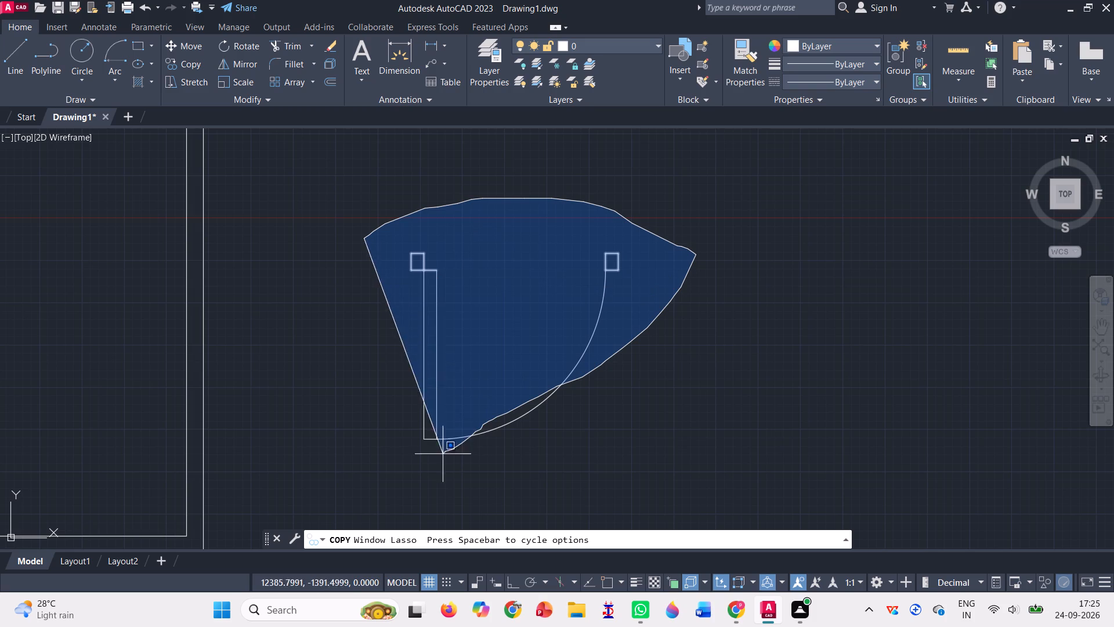
pyautogui.moveTo(436, 455); pyautogui.dragTo(411, 455)
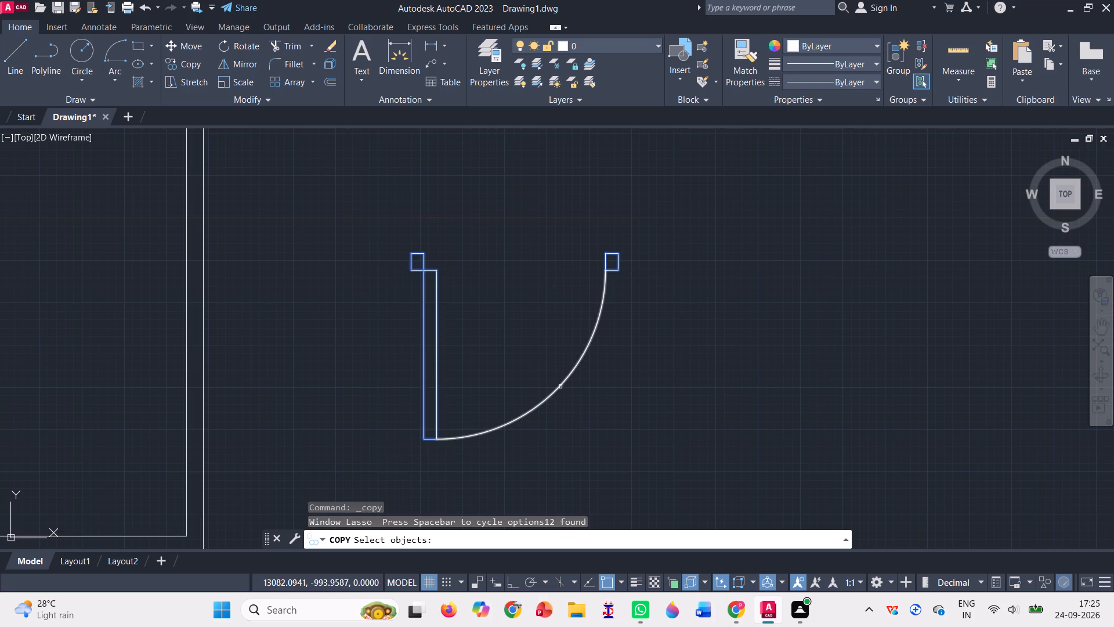
pyautogui.click(560, 387)
pyautogui.press('Return')
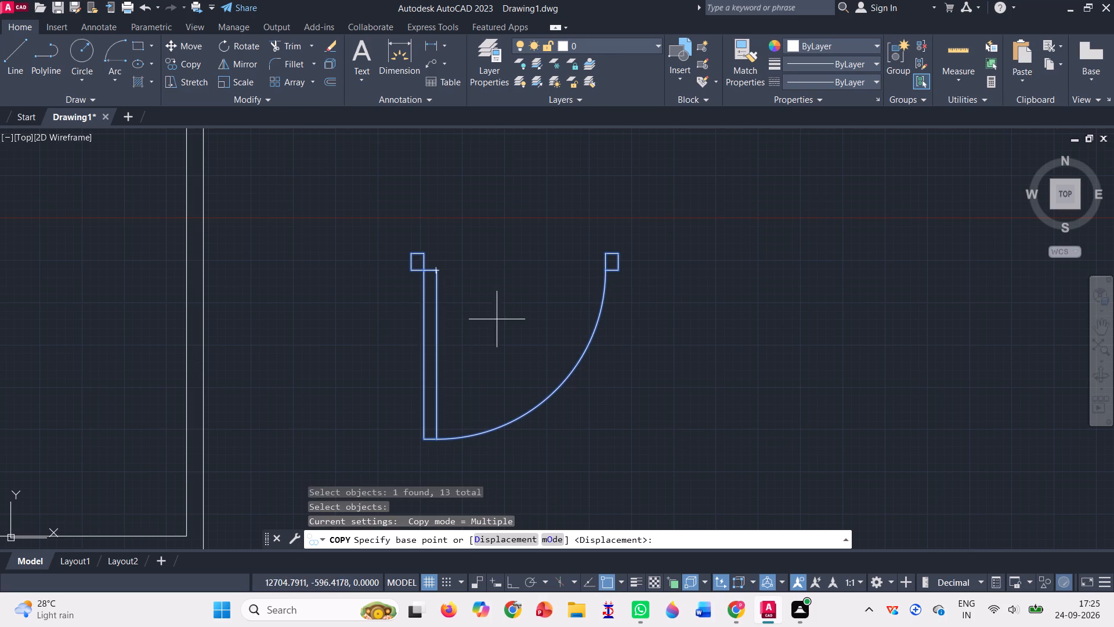
pyautogui.click(410, 253)
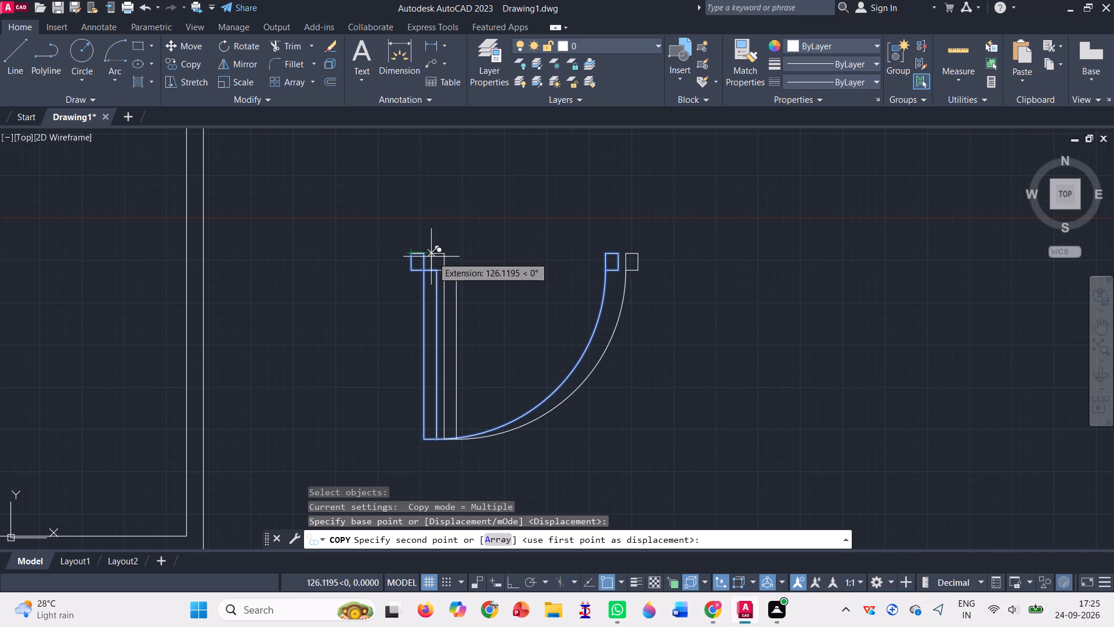
pyautogui.scroll(-4, 636, 260)
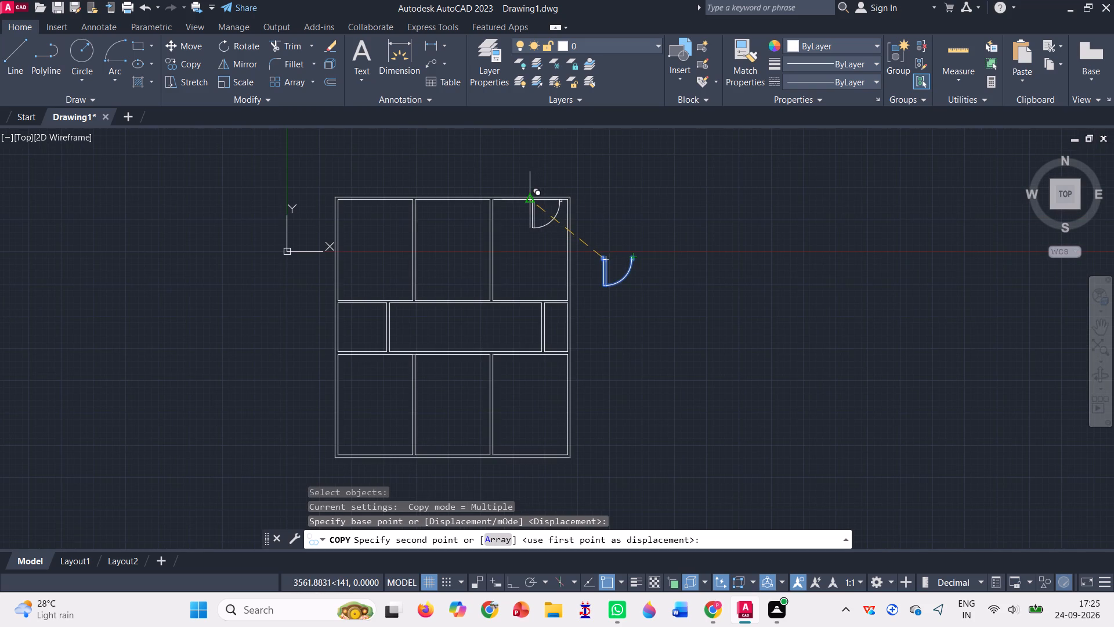
pyautogui.scroll(1, 509, 192)
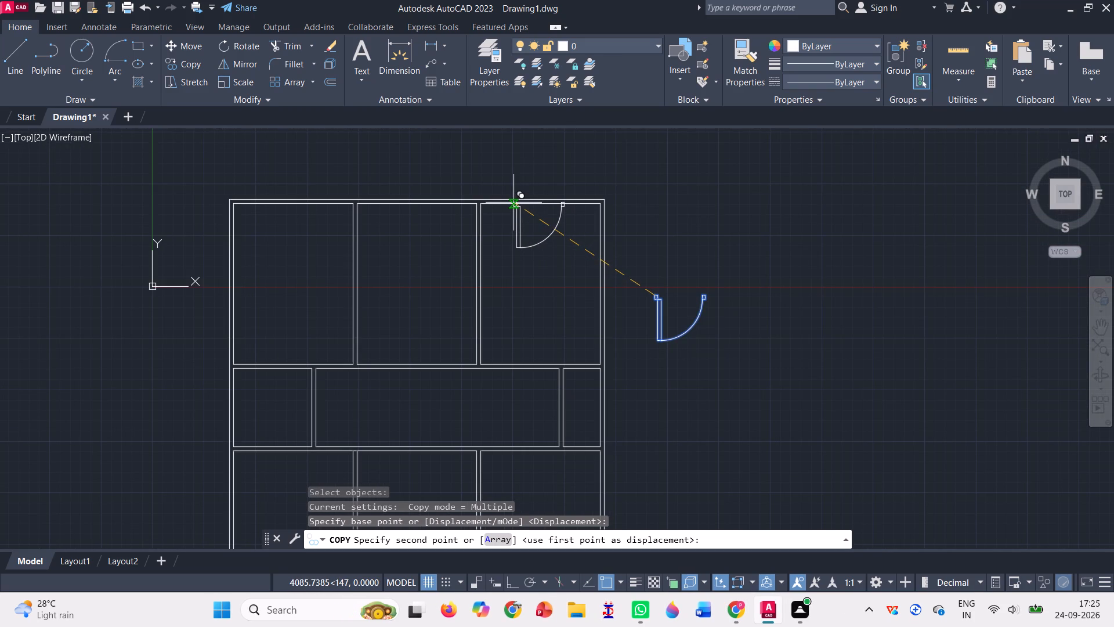
pyautogui.scroll(3, 513, 203)
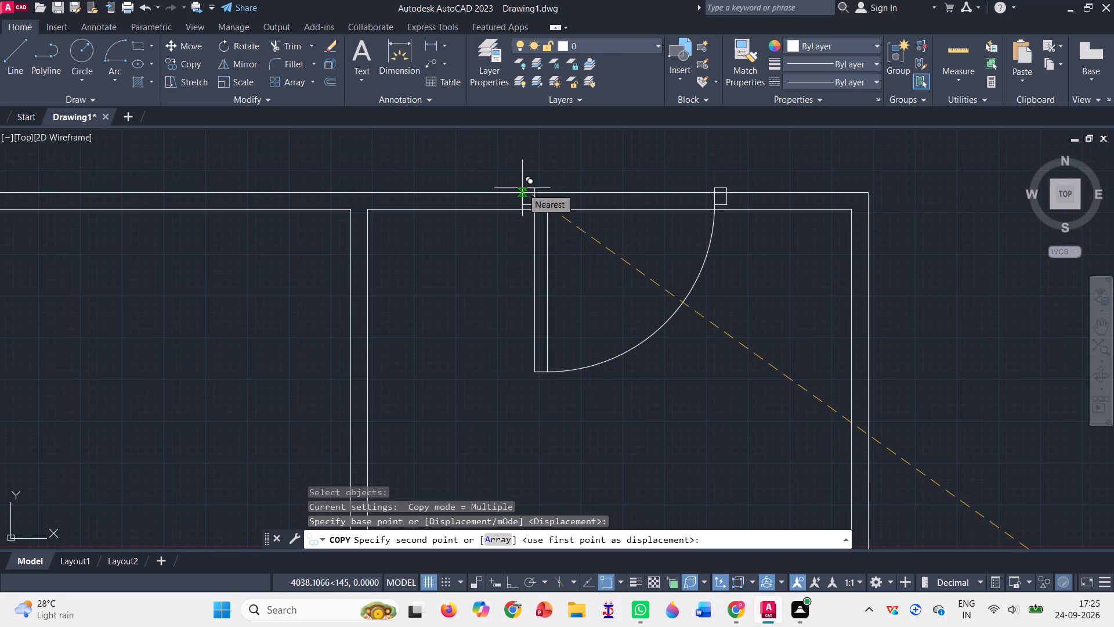
pyautogui.scroll(2, 522, 188)
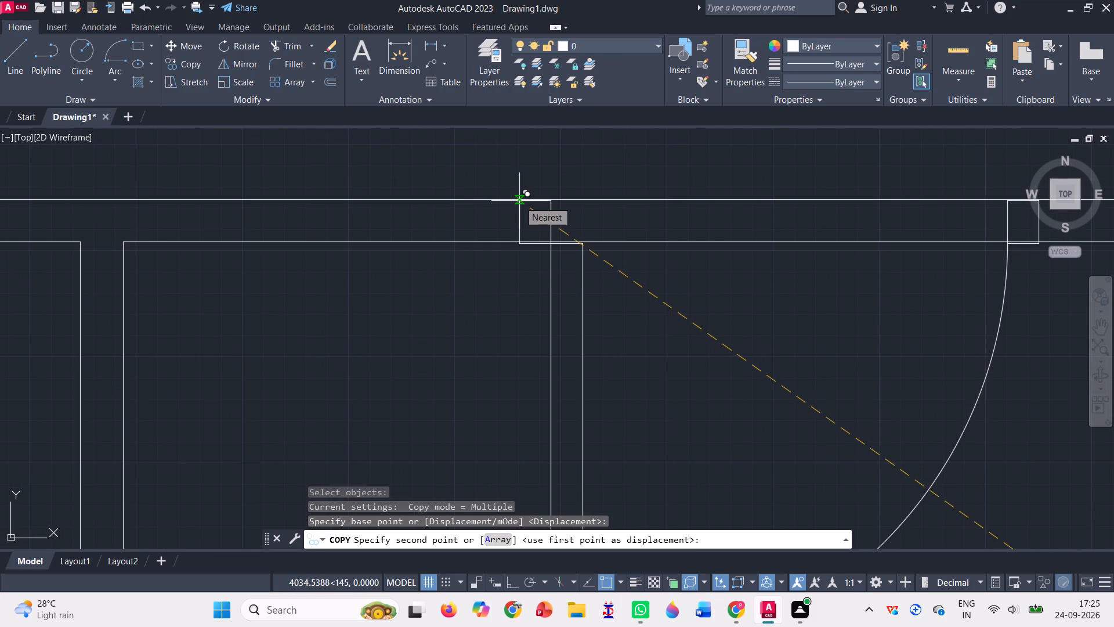
pyautogui.click(519, 201)
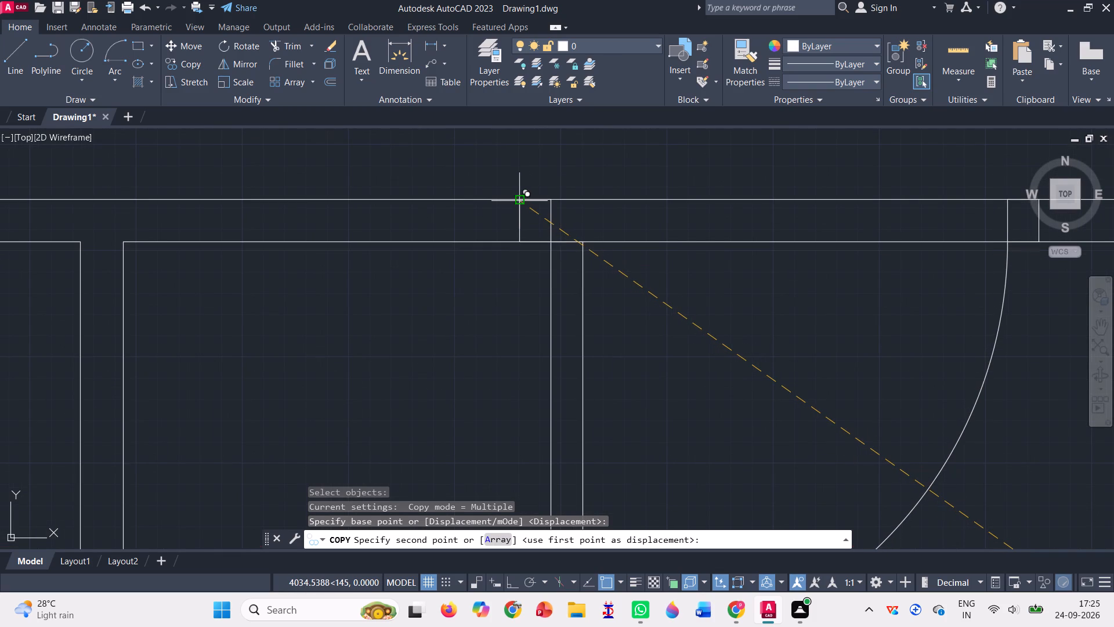
pyautogui.scroll(-6, 522, 199)
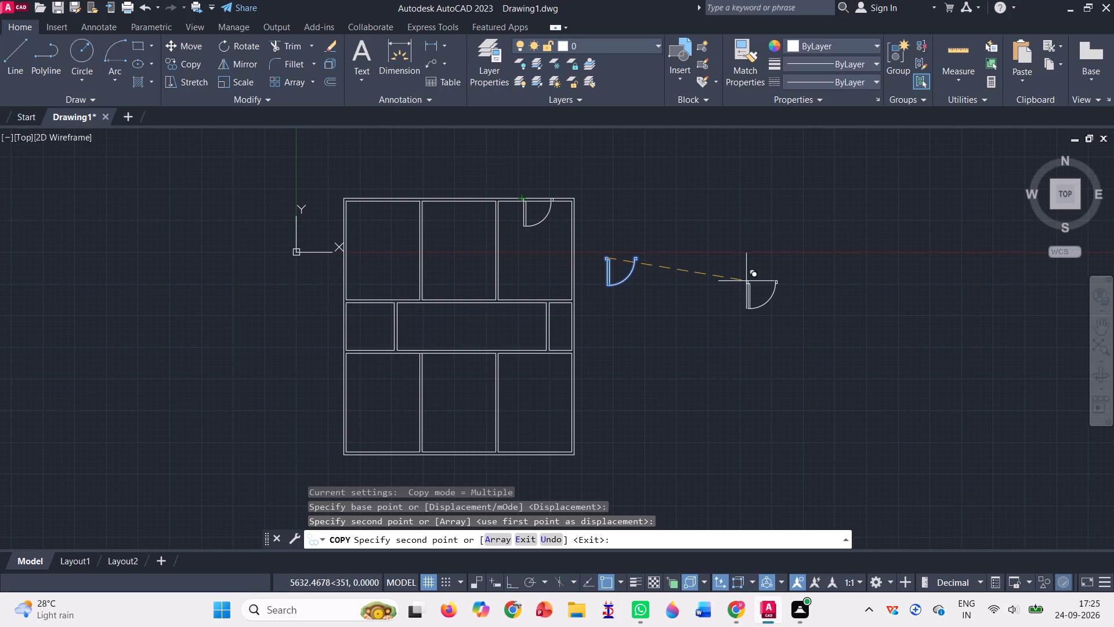
pyautogui.press('Escape')
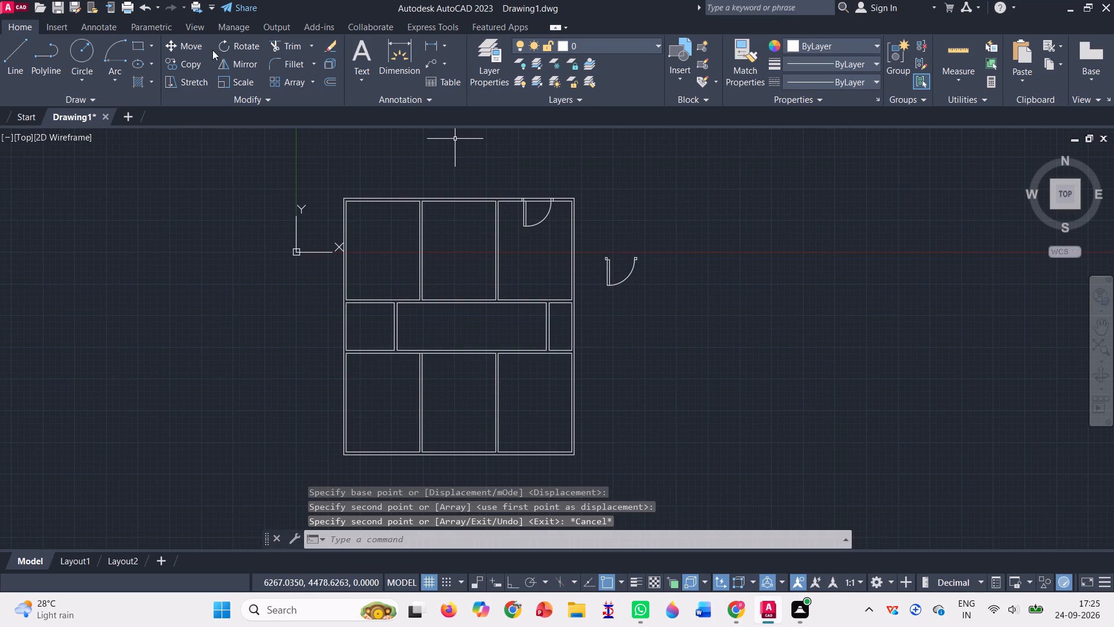
# Rotate the original door symbol east of the plan by 180 degrees about its left jamb's upper-left corner.
pyautogui.click(229, 48)
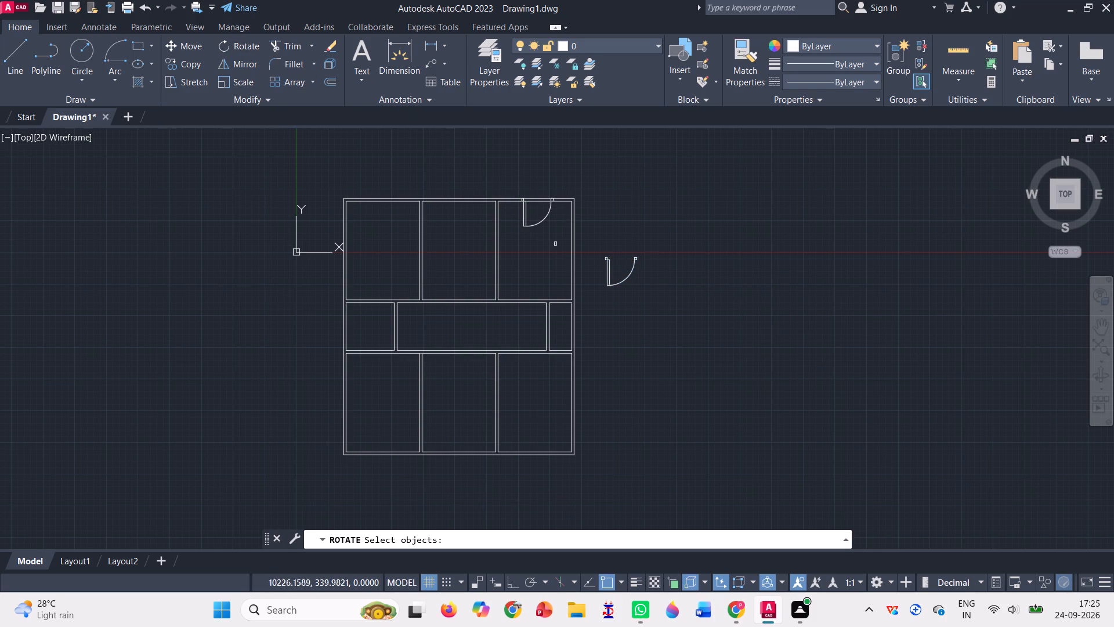
pyautogui.scroll(2, 588, 284)
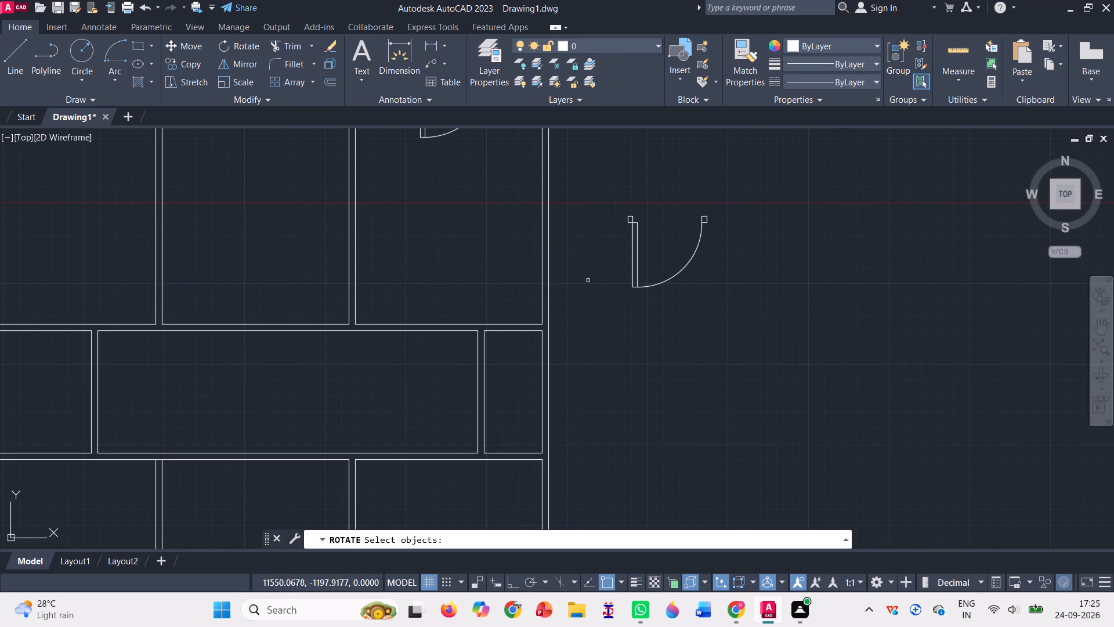
pyautogui.moveTo(589, 277); pyautogui.dragTo(747, 226)
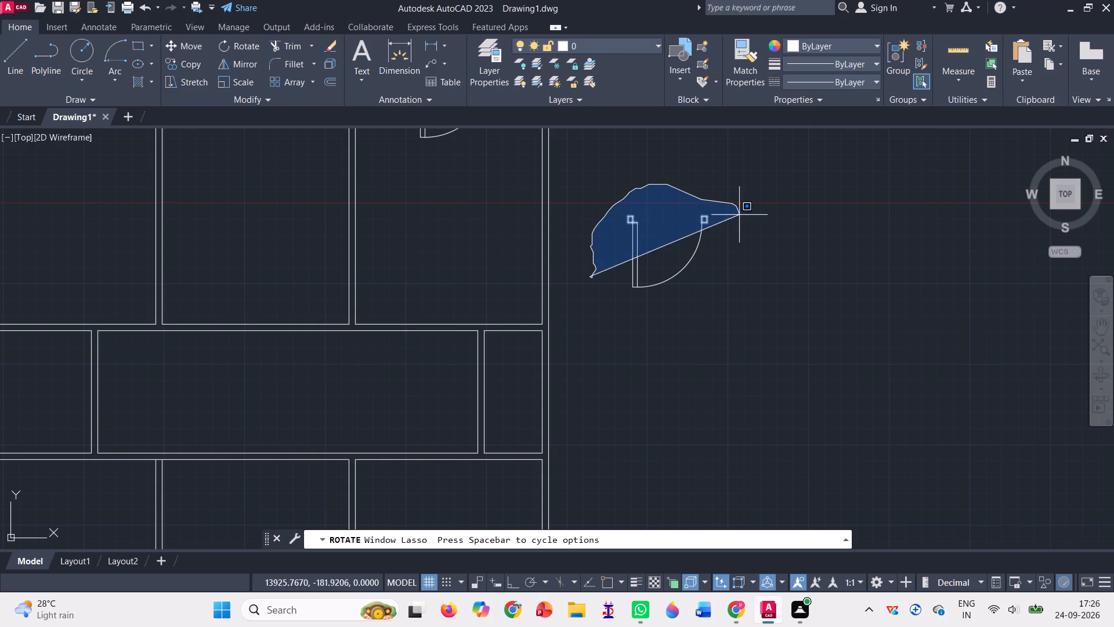
pyautogui.moveTo(747, 226); pyautogui.dragTo(639, 317)
pyautogui.press('Return')
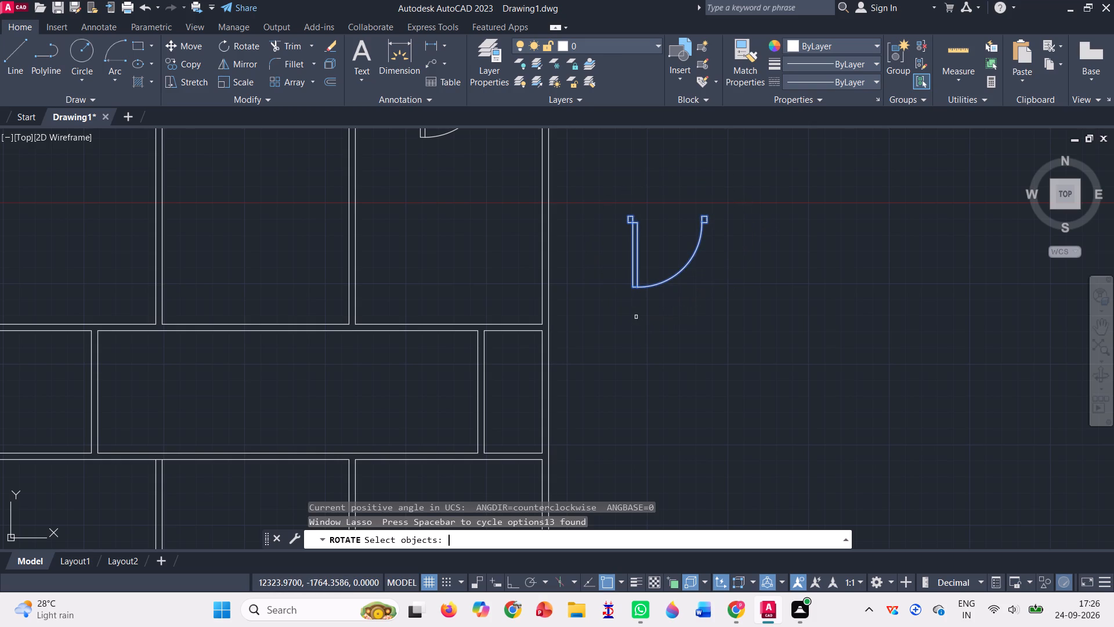
pyautogui.scroll(2, 624, 212)
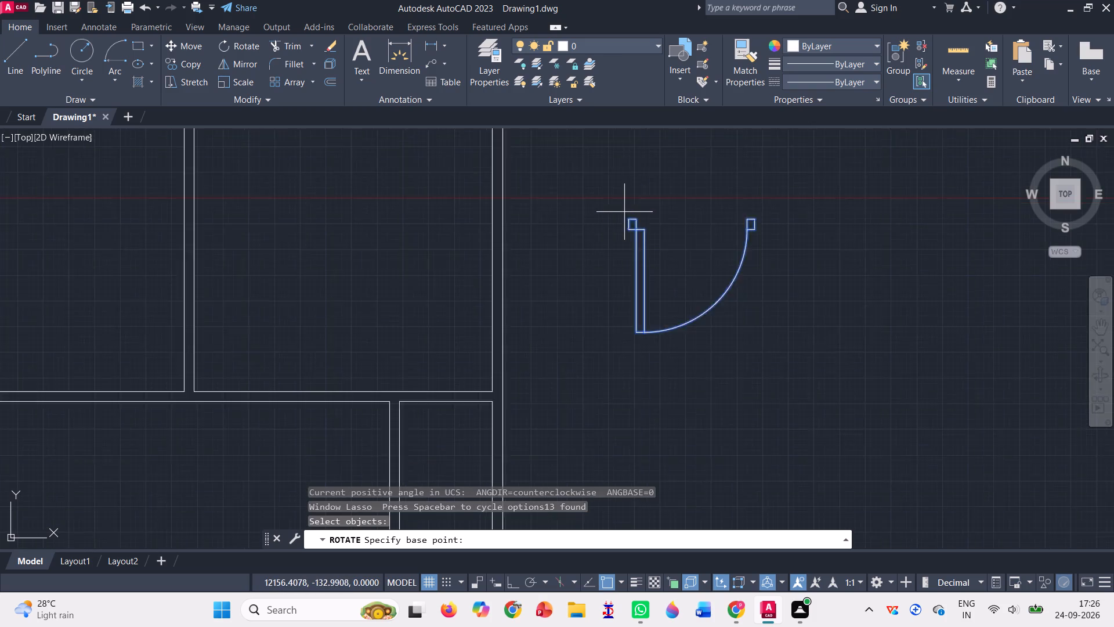
pyautogui.scroll(1, 624, 212)
pyautogui.click(628, 233)
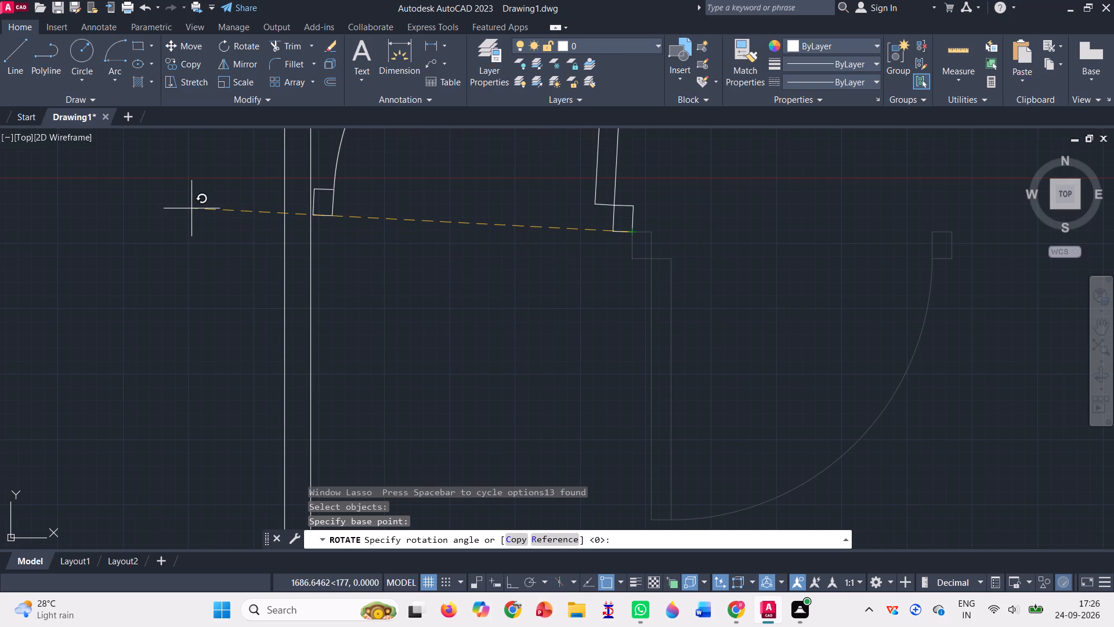
pyautogui.click(187, 226)
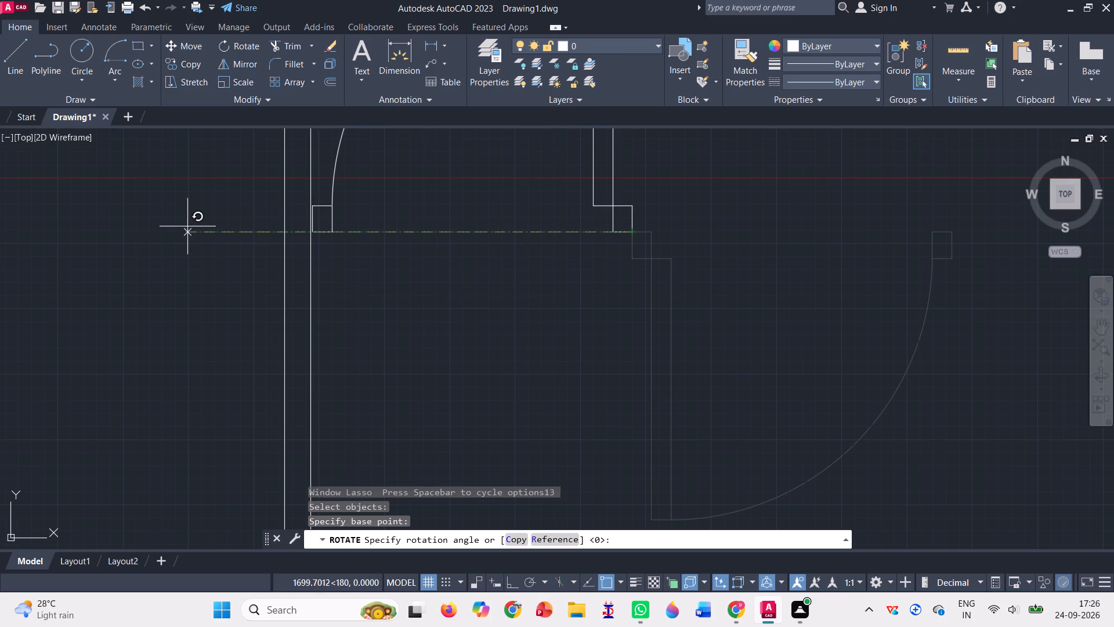
# Move the complete rotated door symbol, including both jambs, about 1044 east, clear of the plan's east wall.
pyautogui.scroll(-2, 435, 256)
pyautogui.scroll(-1, 561, 303)
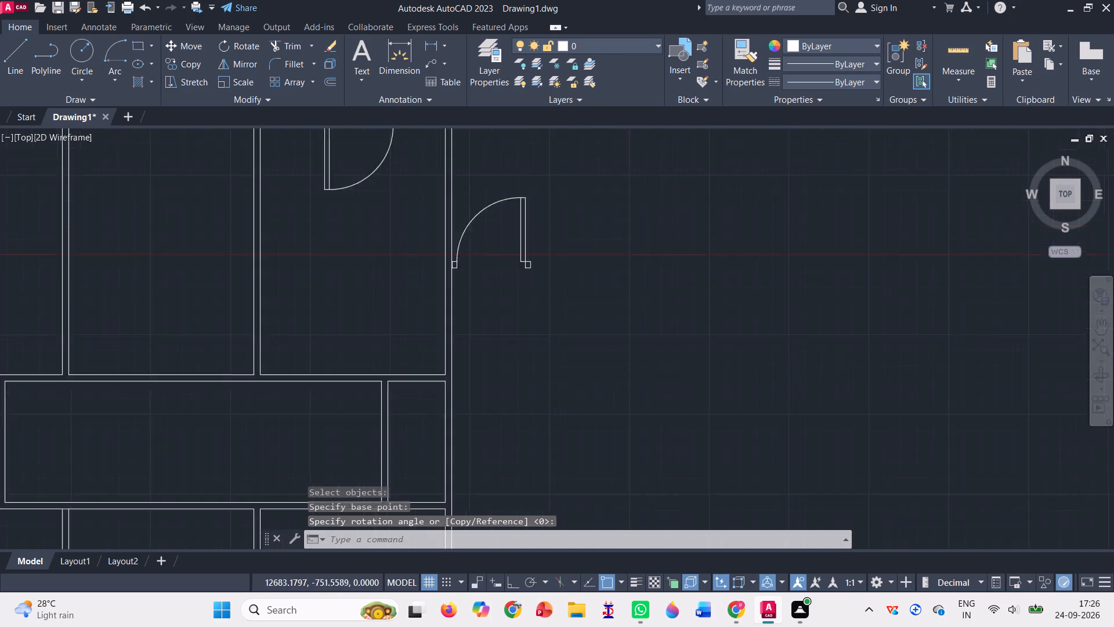
pyautogui.scroll(-1, 561, 303)
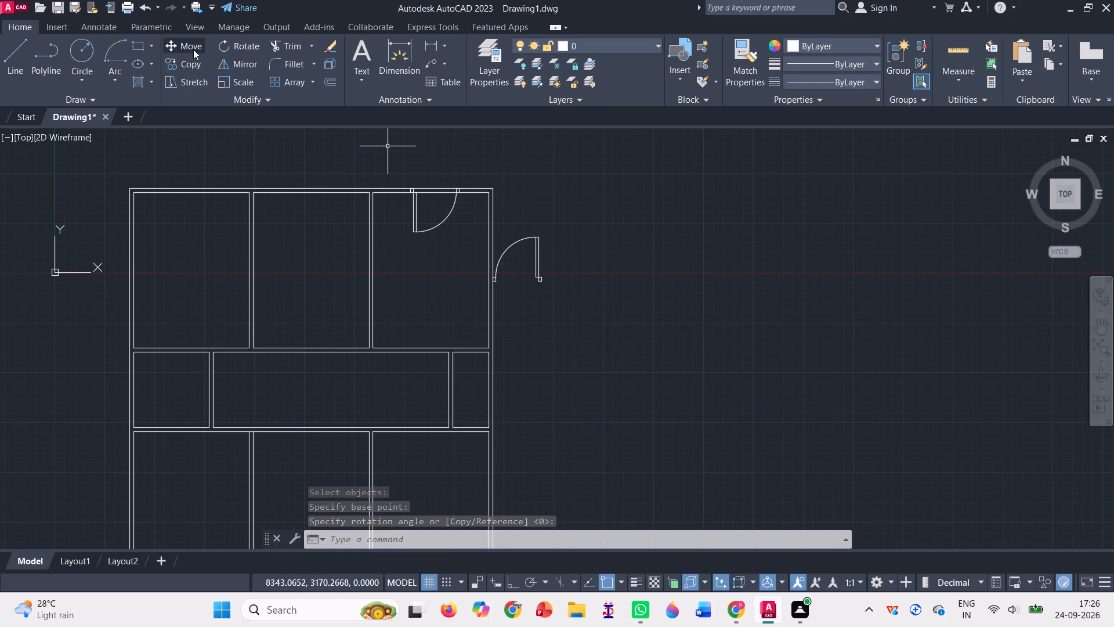
pyautogui.click(188, 64)
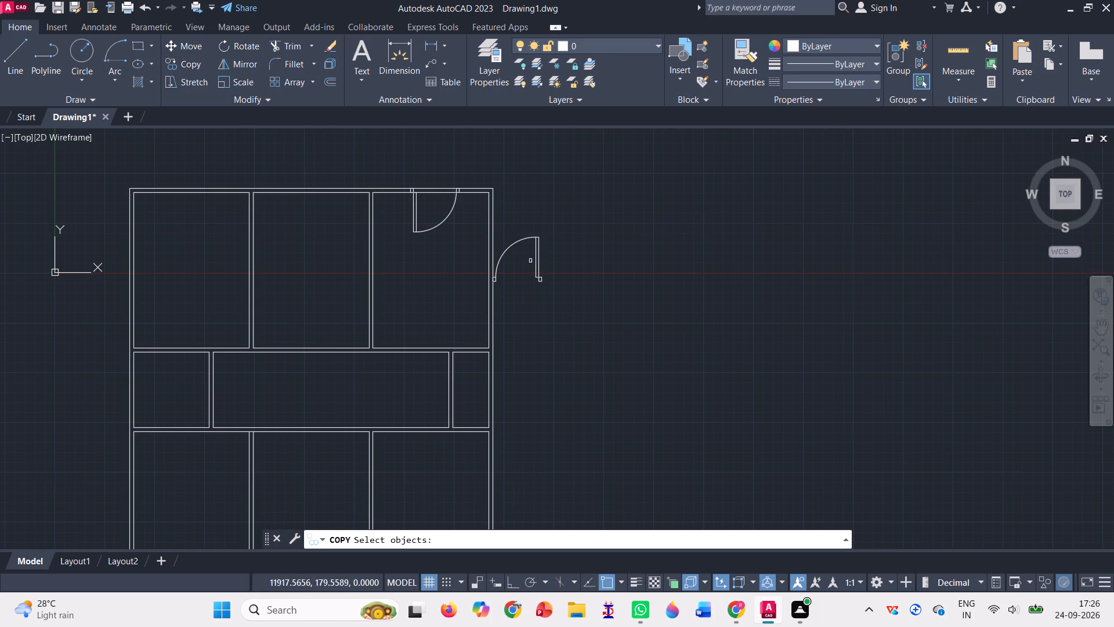
pyautogui.click(178, 45)
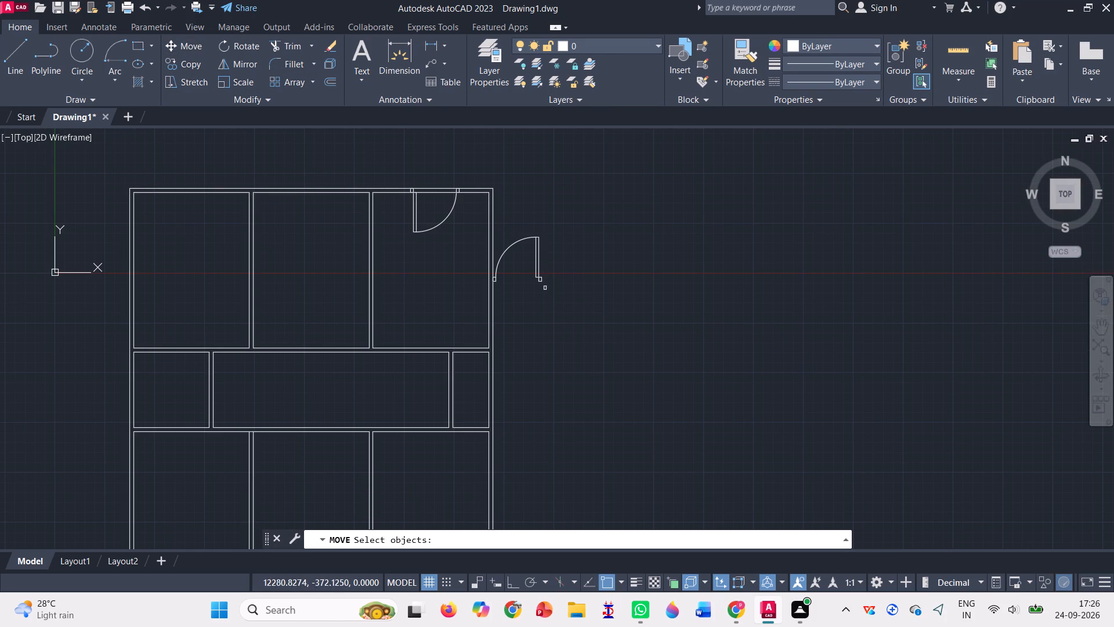
pyautogui.moveTo(541, 303); pyautogui.dragTo(522, 218)
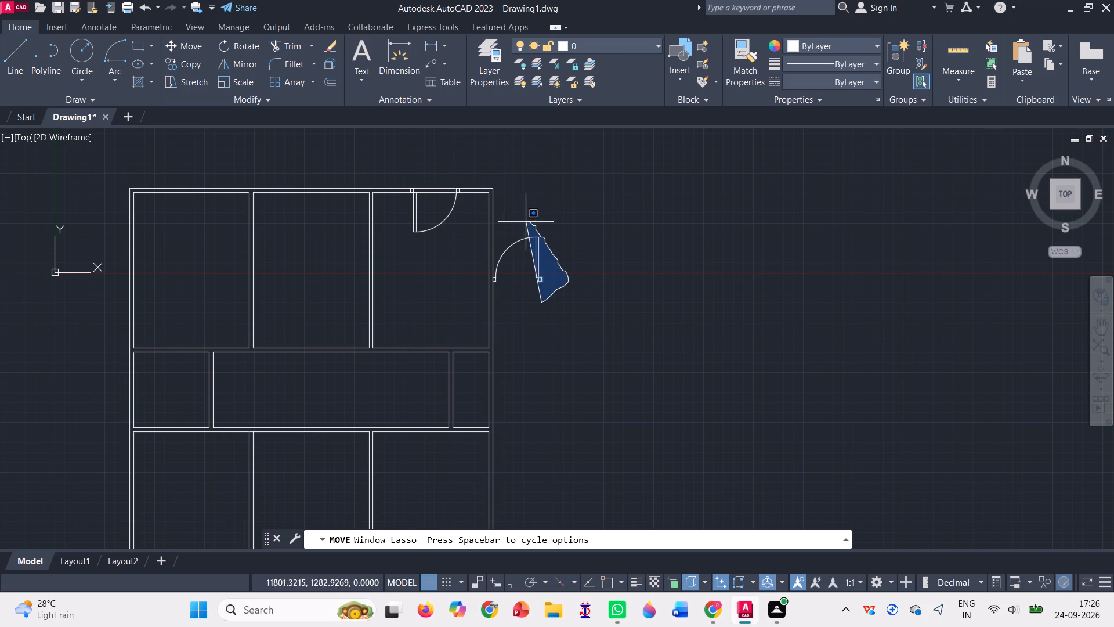
pyautogui.moveTo(522, 218); pyautogui.dragTo(489, 288)
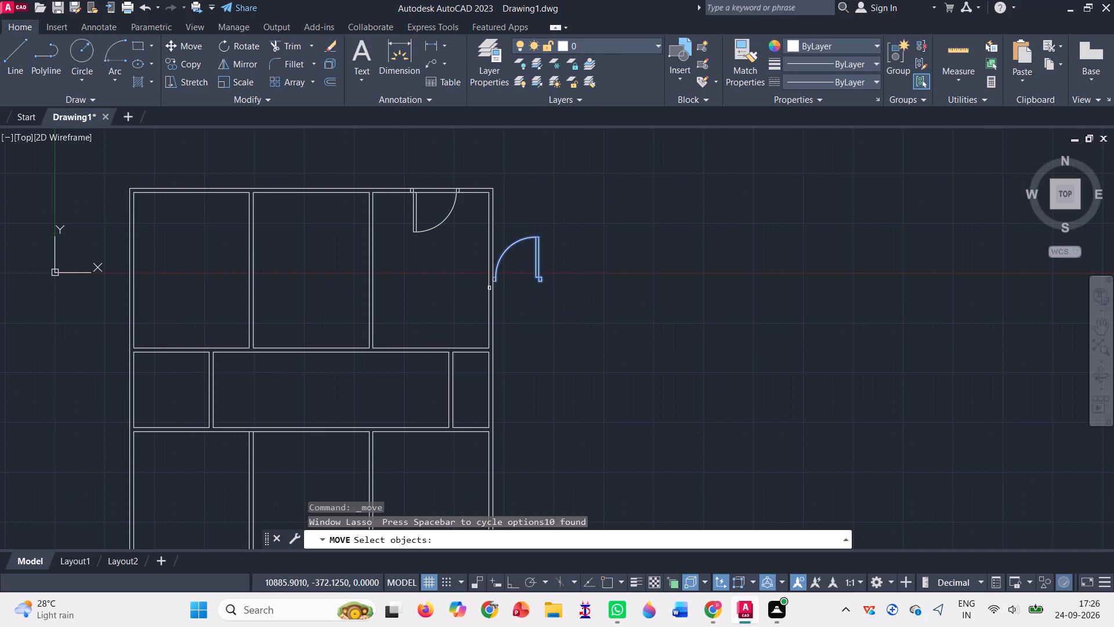
pyautogui.scroll(6, 497, 275)
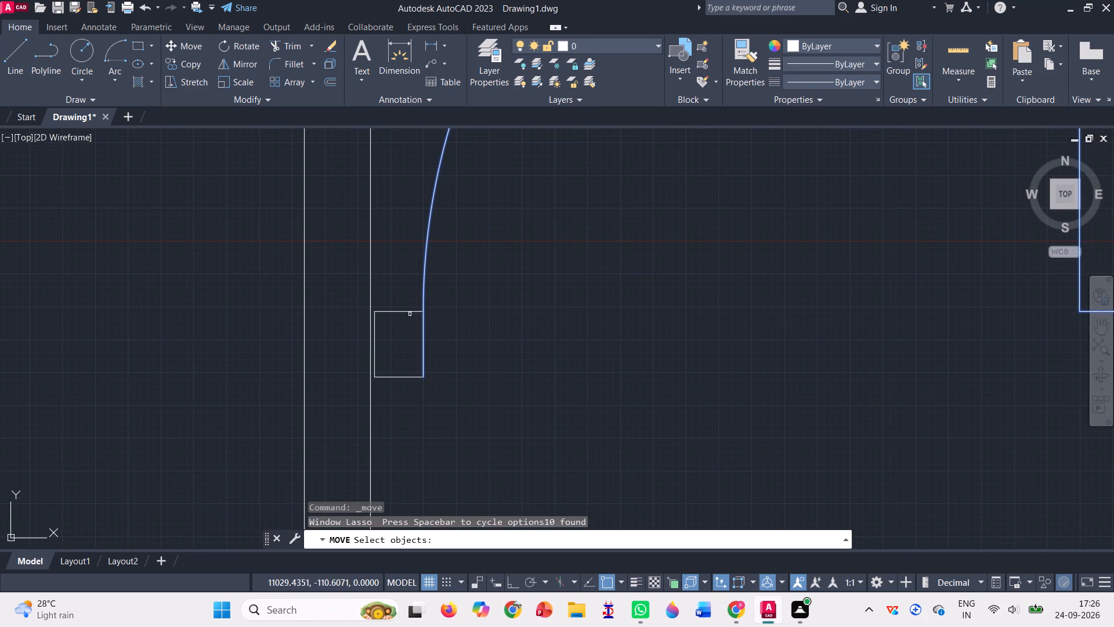
pyautogui.click(410, 314)
pyautogui.click(414, 309)
pyautogui.click(409, 310)
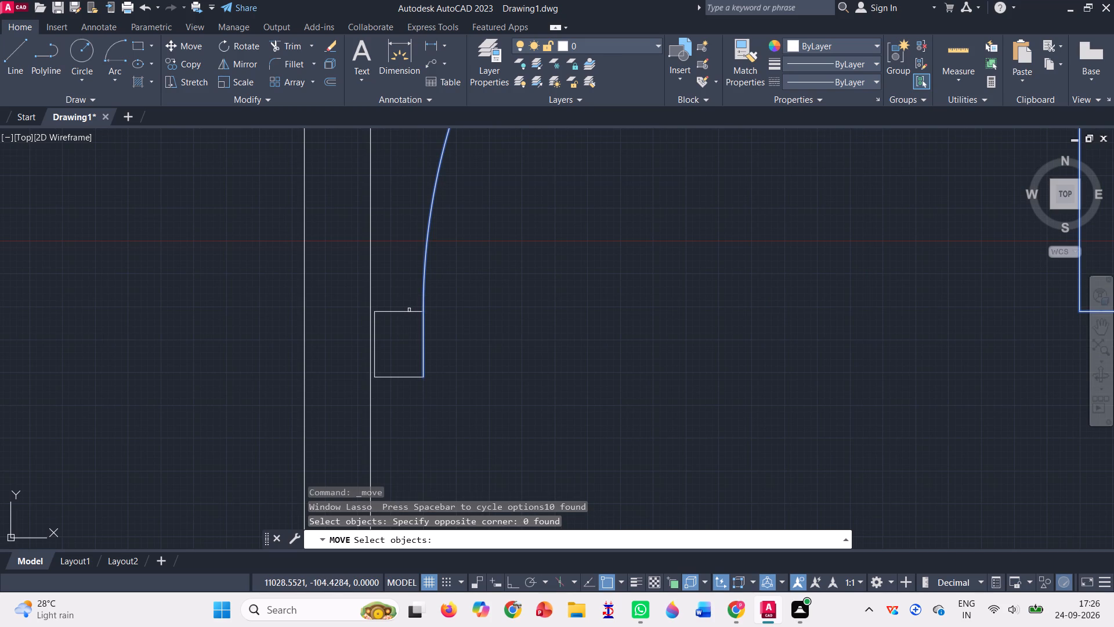
pyautogui.click(375, 331)
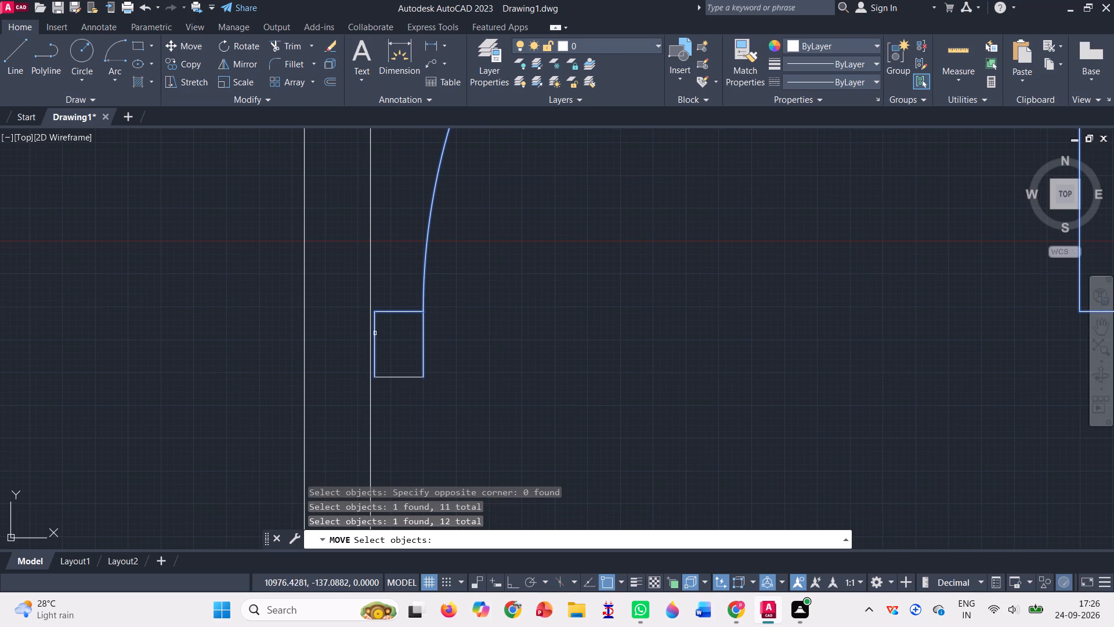
pyautogui.click(404, 376)
pyautogui.scroll(-2, 406, 374)
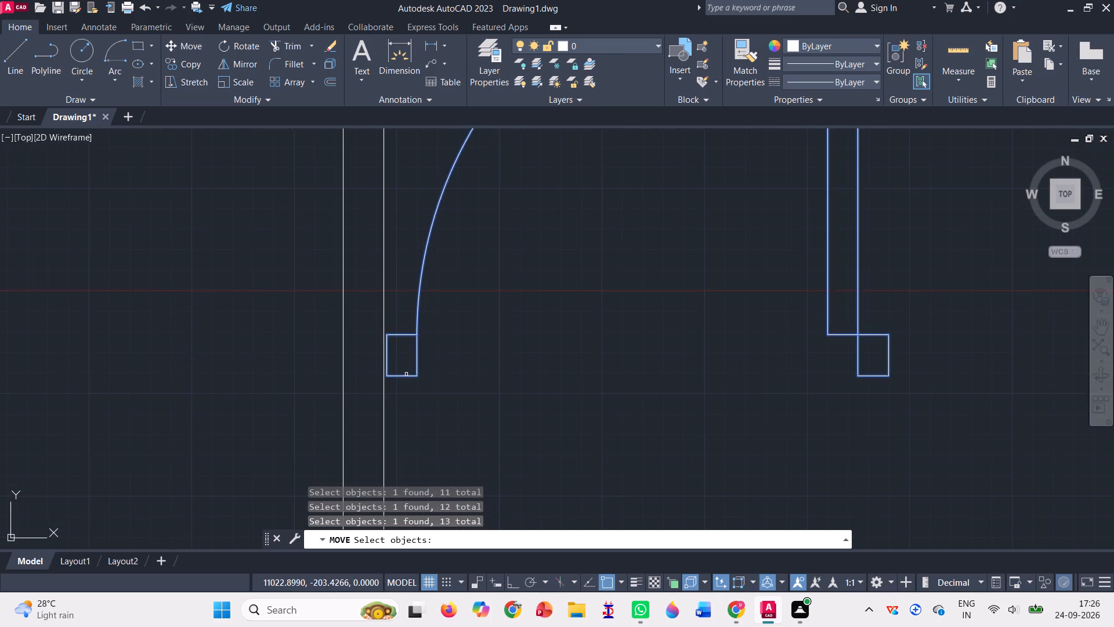
pyautogui.scroll(-1, 406, 374)
pyautogui.press('Return')
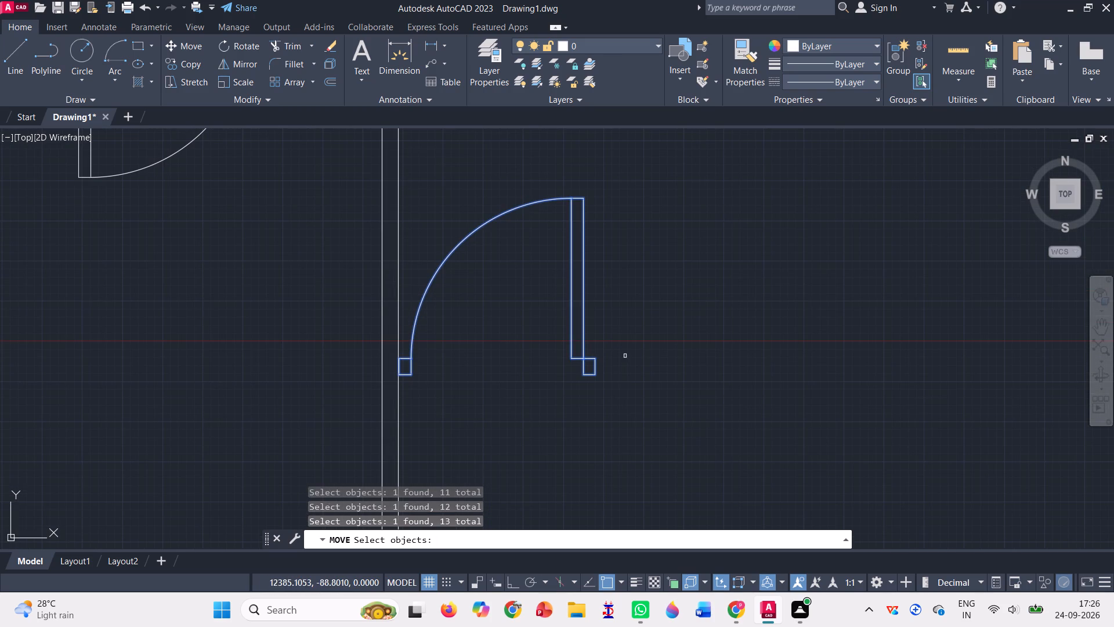
pyautogui.click(595, 371)
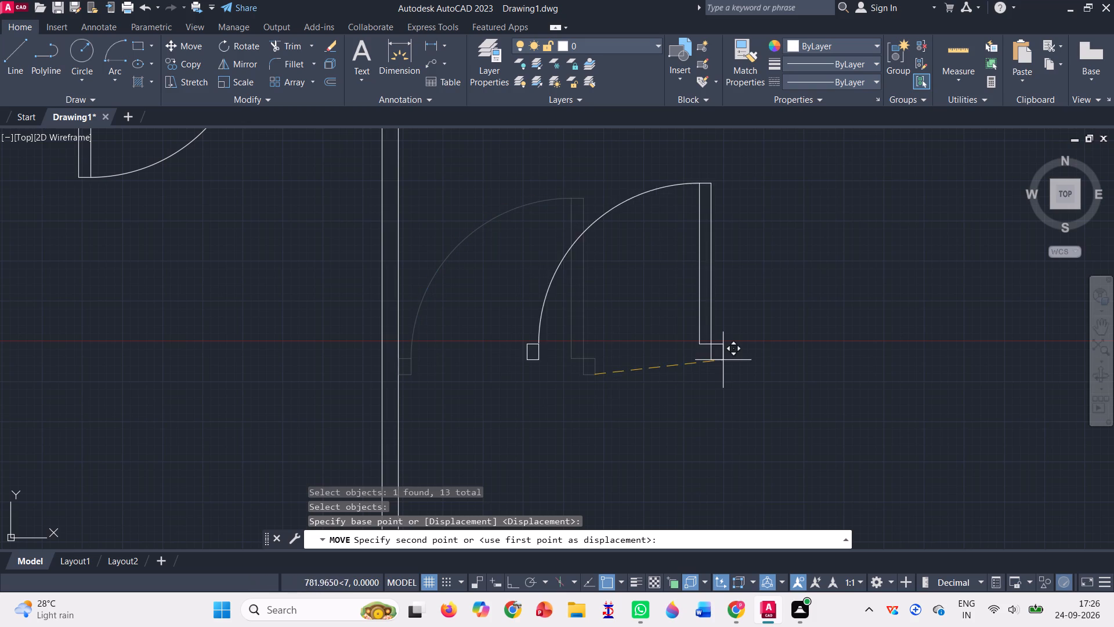
pyautogui.click(762, 373)
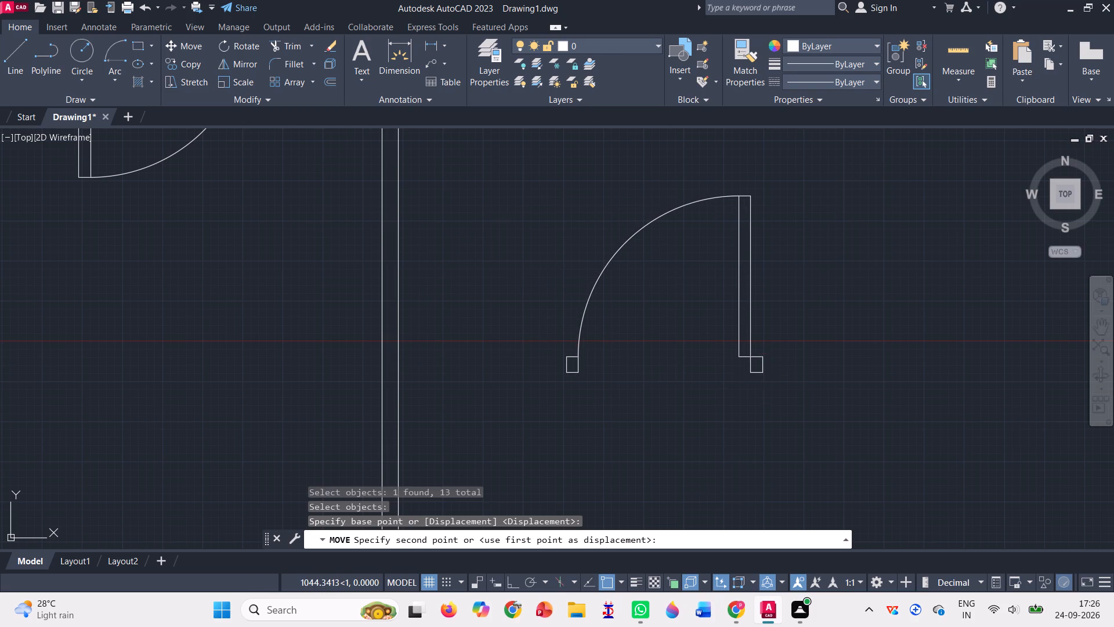
# Copy the door symbol by its left jamb's lower-left corner onto the lower line of the north-west room's south wall, near the room's east end.
pyautogui.click(197, 62)
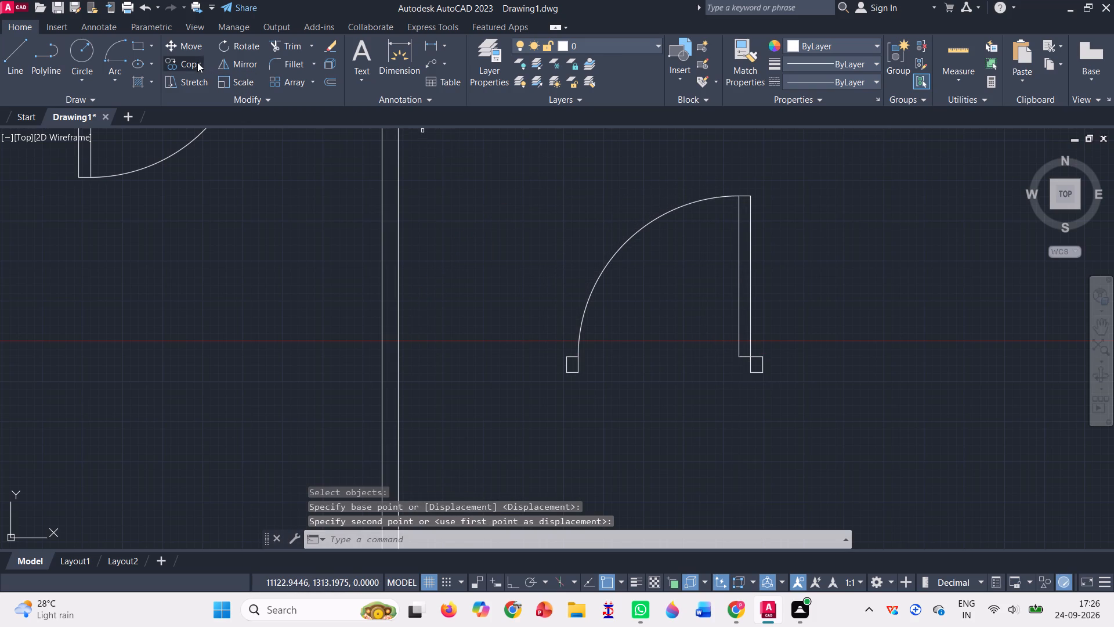
pyautogui.moveTo(530, 203); pyautogui.dragTo(772, 178)
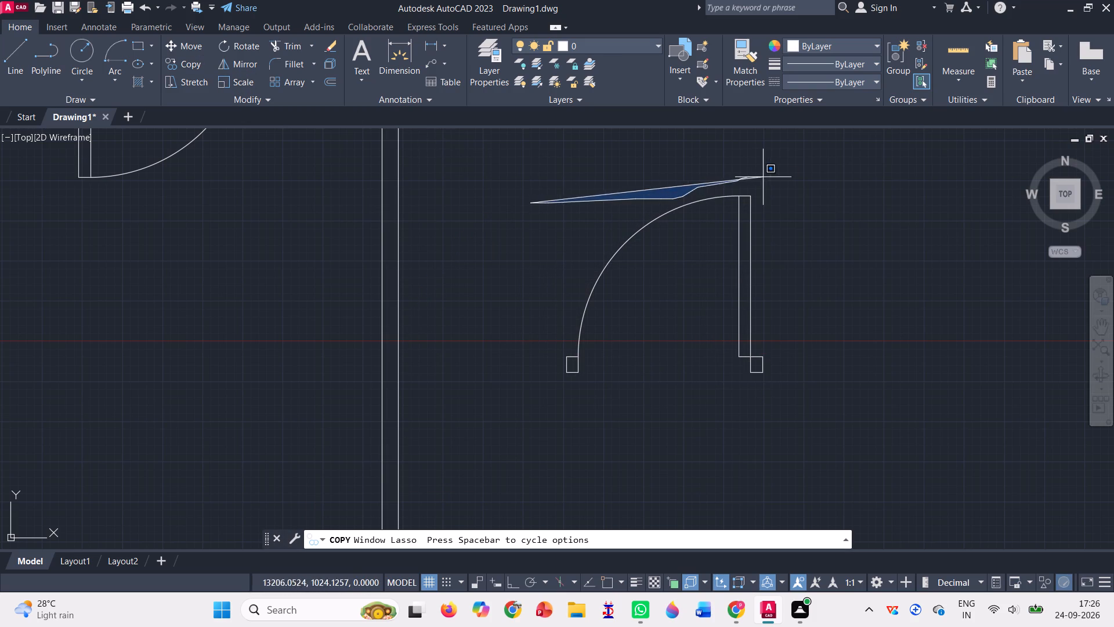
pyautogui.moveTo(772, 178); pyautogui.dragTo(604, 410)
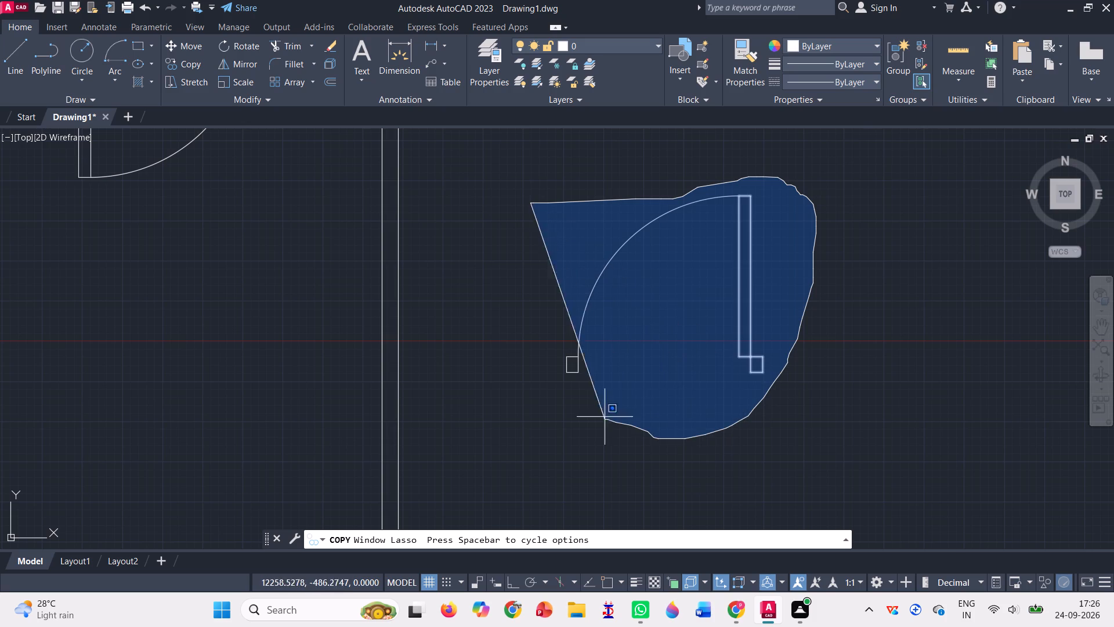
pyautogui.moveTo(604, 410); pyautogui.dragTo(561, 408)
pyautogui.scroll(-1, 559, 298)
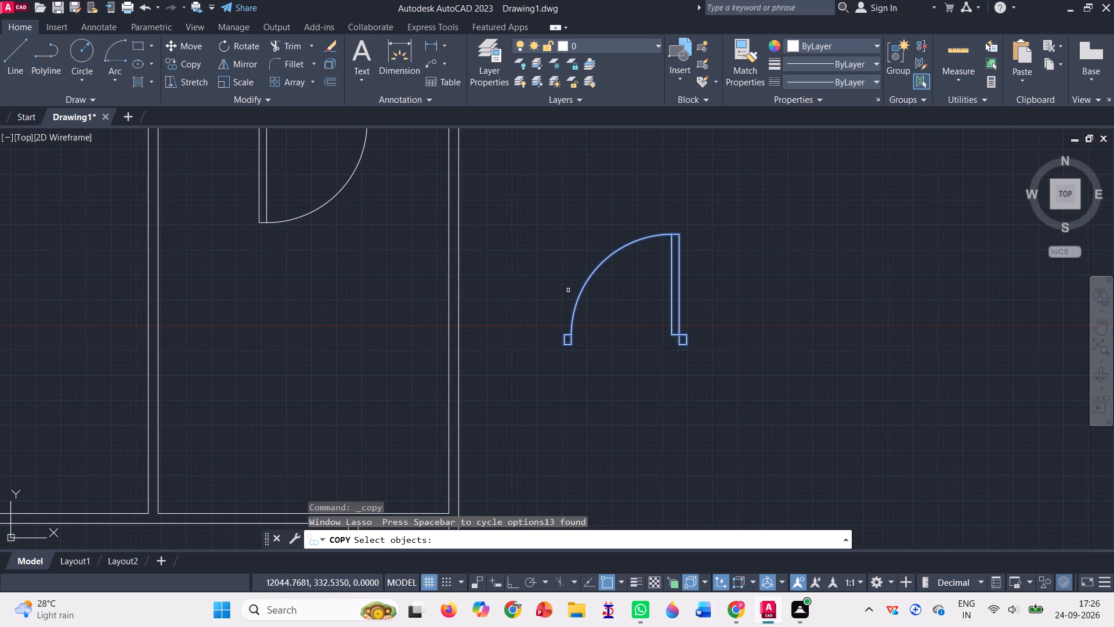
pyautogui.scroll(-1, 568, 290)
pyautogui.scroll(-2, 634, 296)
pyautogui.scroll(2, 620, 311)
pyautogui.press('Return')
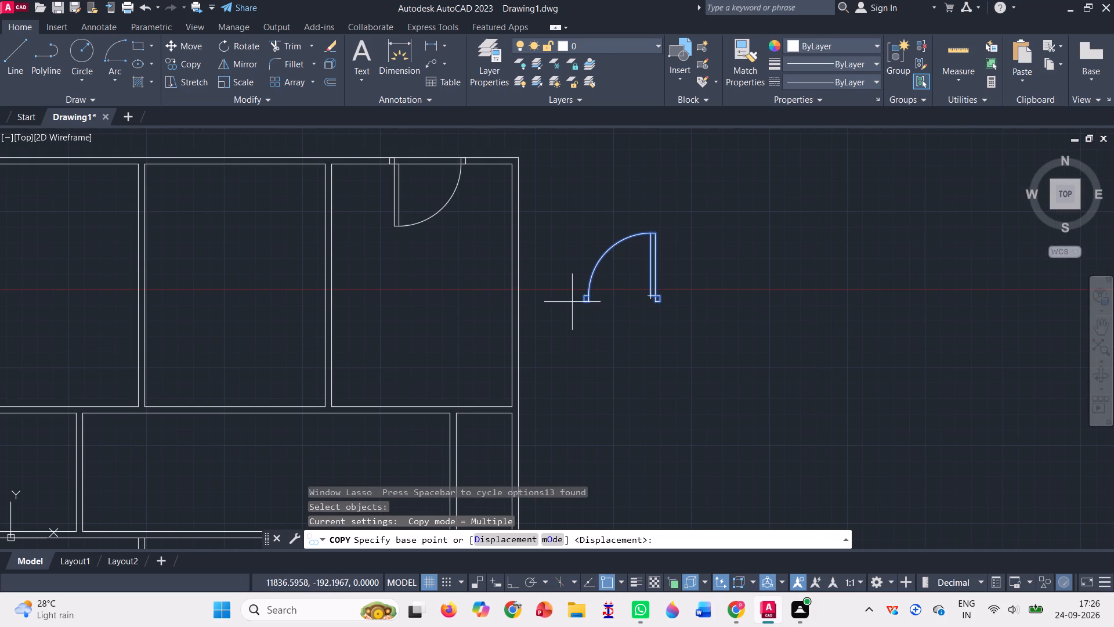
pyautogui.click(580, 301)
pyautogui.scroll(-2, 581, 305)
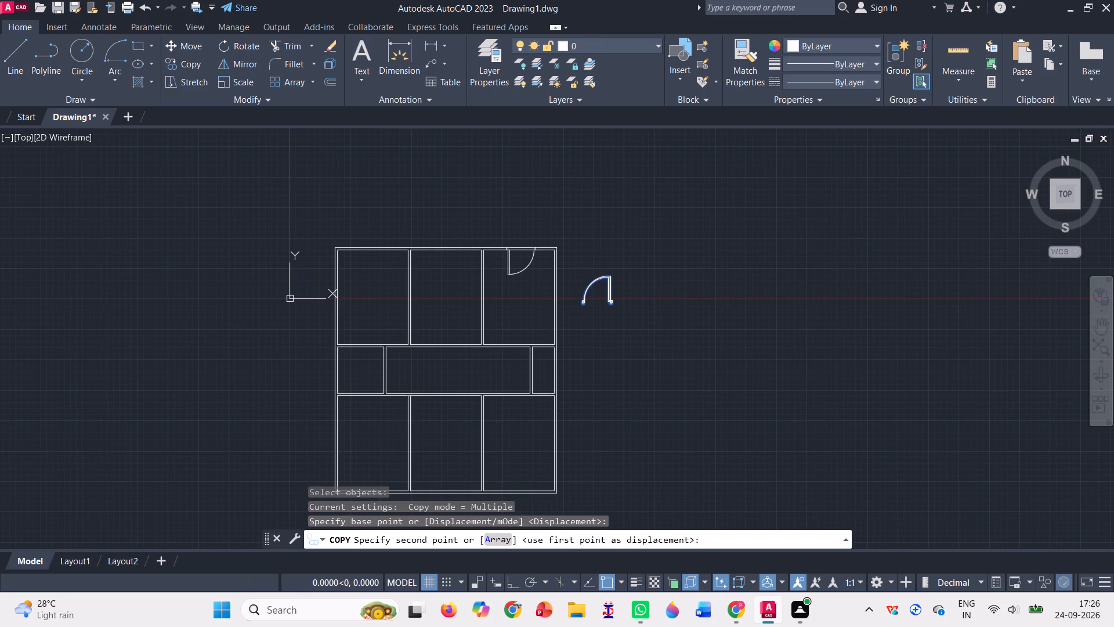
pyautogui.scroll(1, 385, 334)
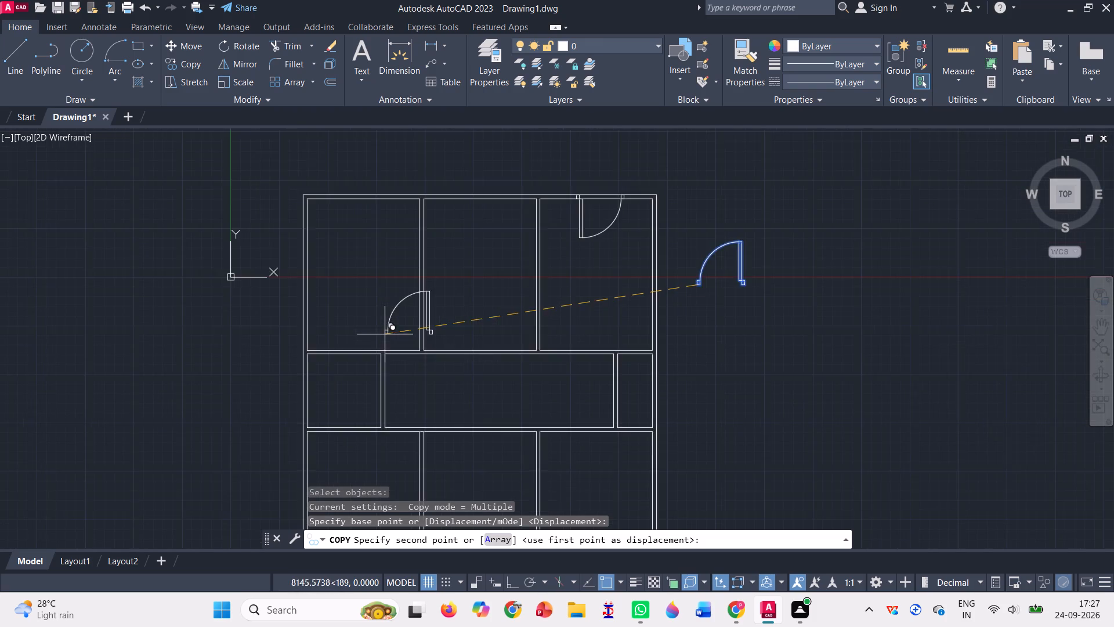
pyautogui.scroll(3, 385, 334)
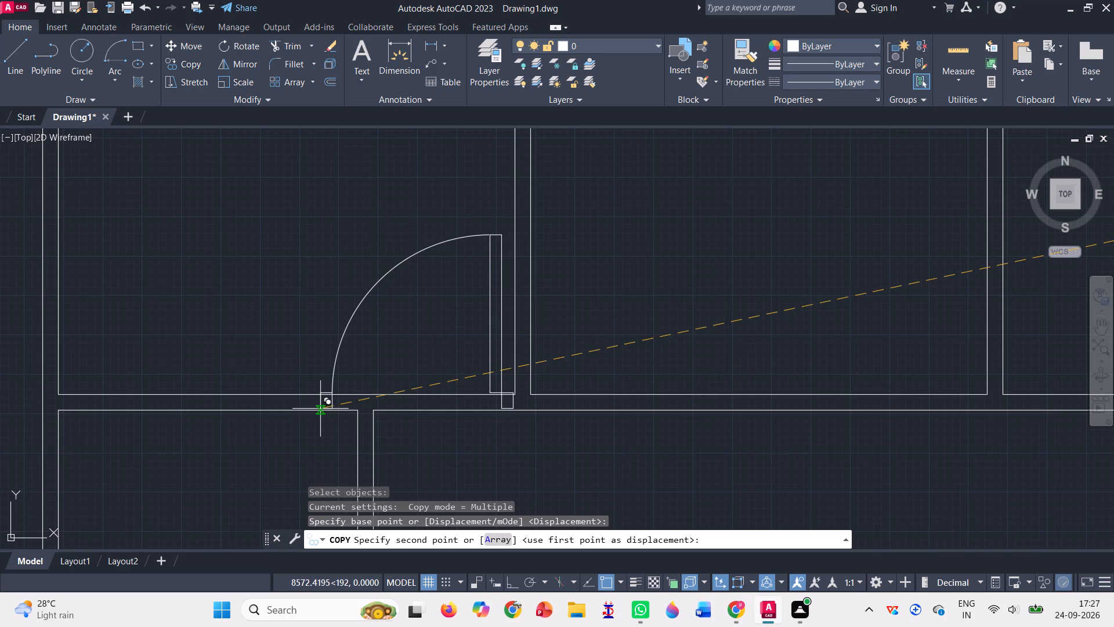
pyautogui.click(320, 409)
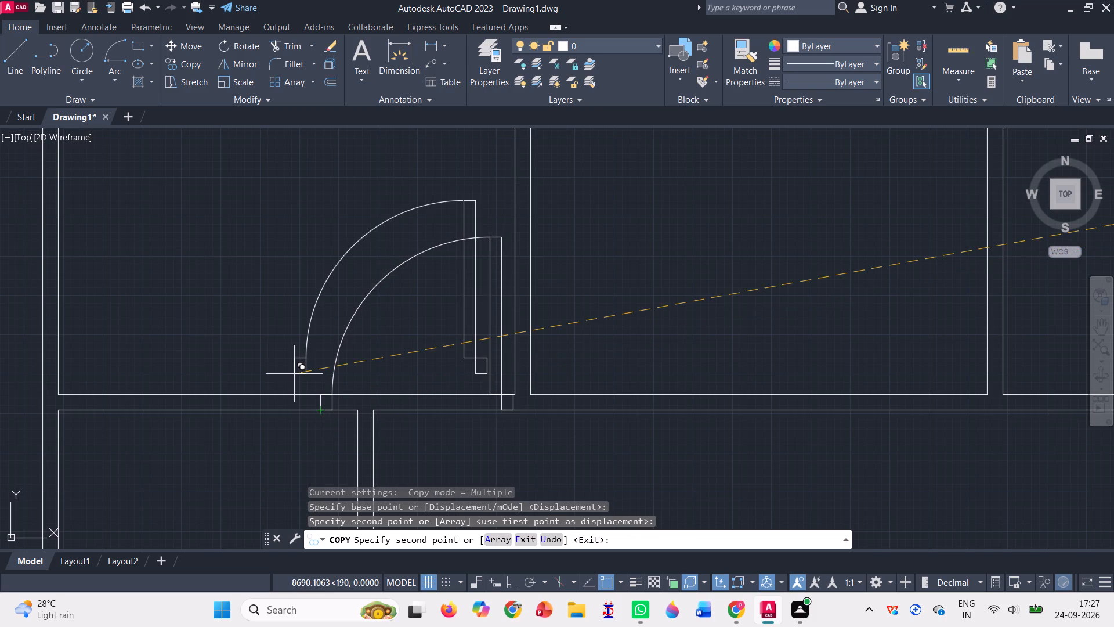
pyautogui.scroll(-2, 281, 383)
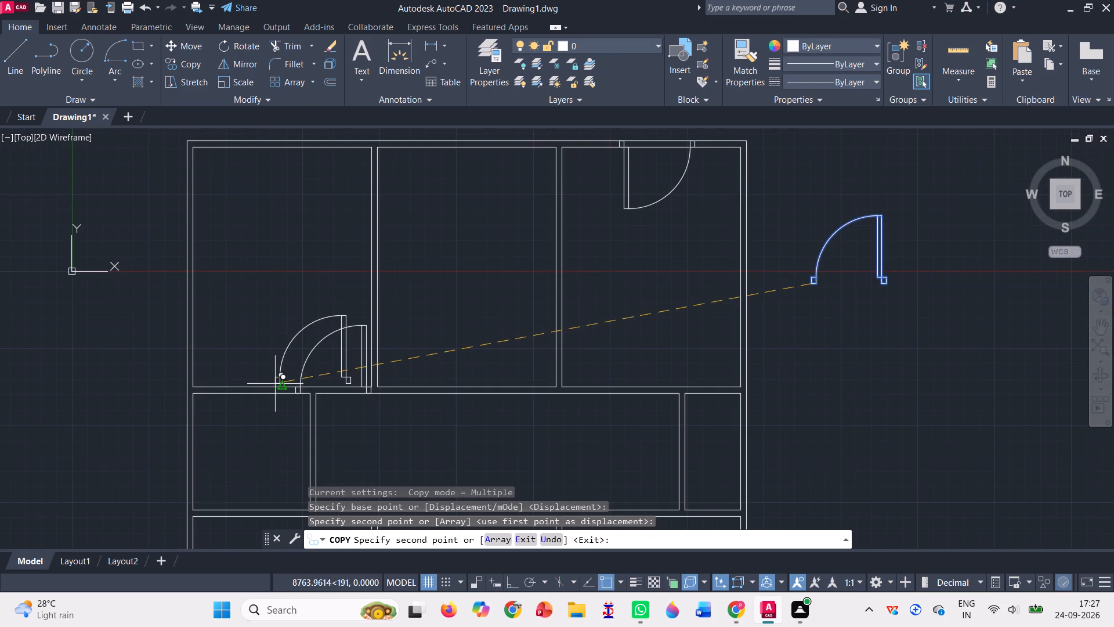
pyautogui.scroll(-2, 275, 384)
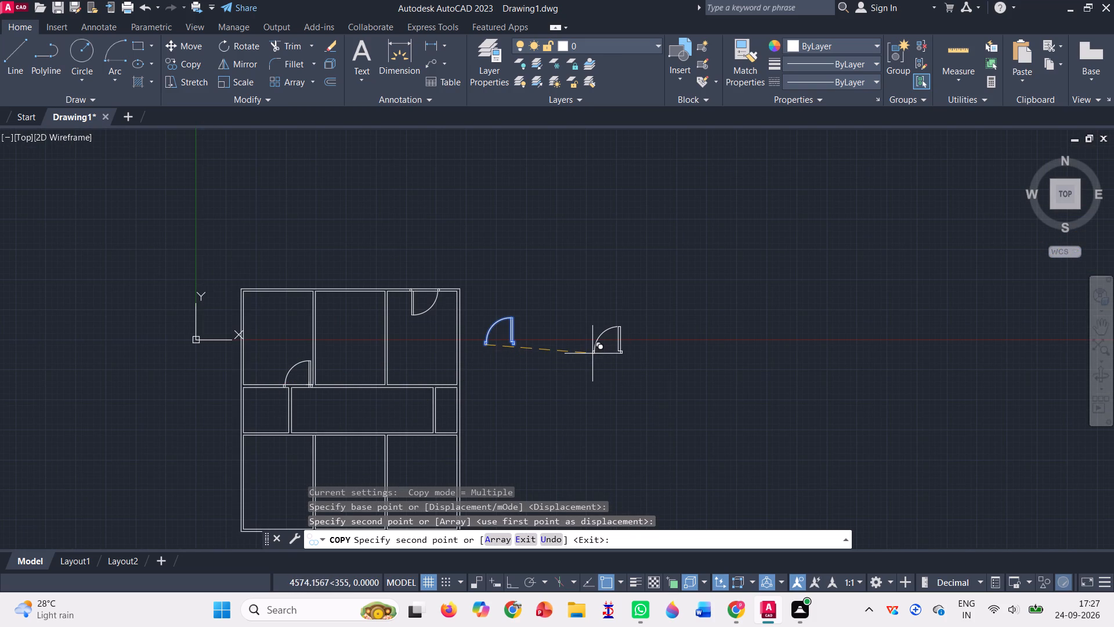
pyautogui.press('Escape')
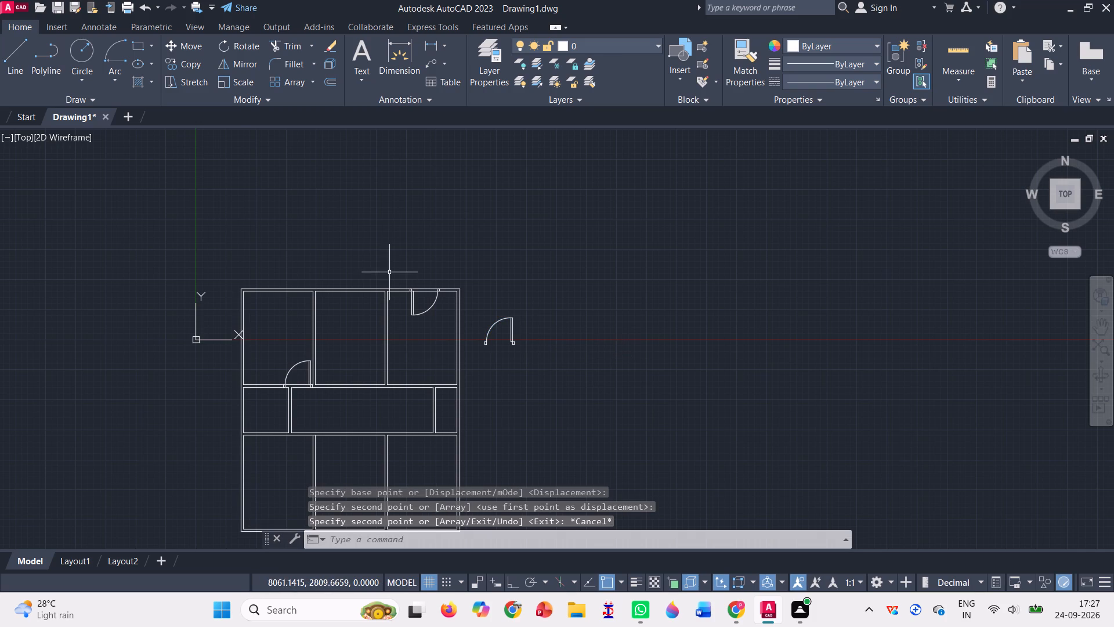
# Rotate the door symbol east of the plan to 270 degrees about its right jamb's lower-right corner.
pyautogui.click(229, 46)
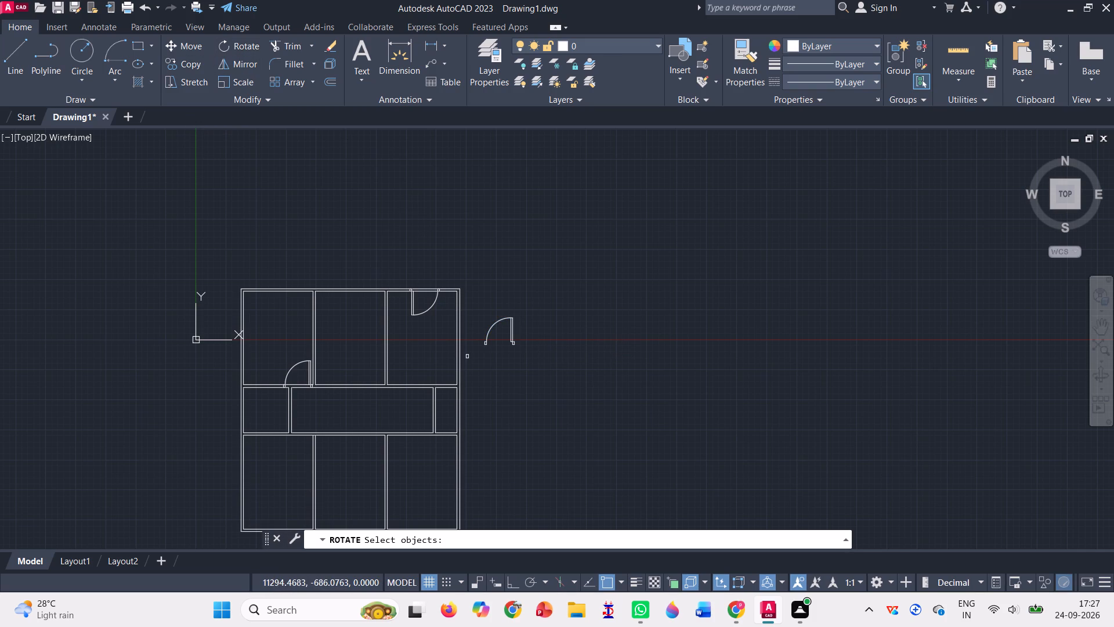
pyautogui.moveTo(467, 356); pyautogui.dragTo(587, 381)
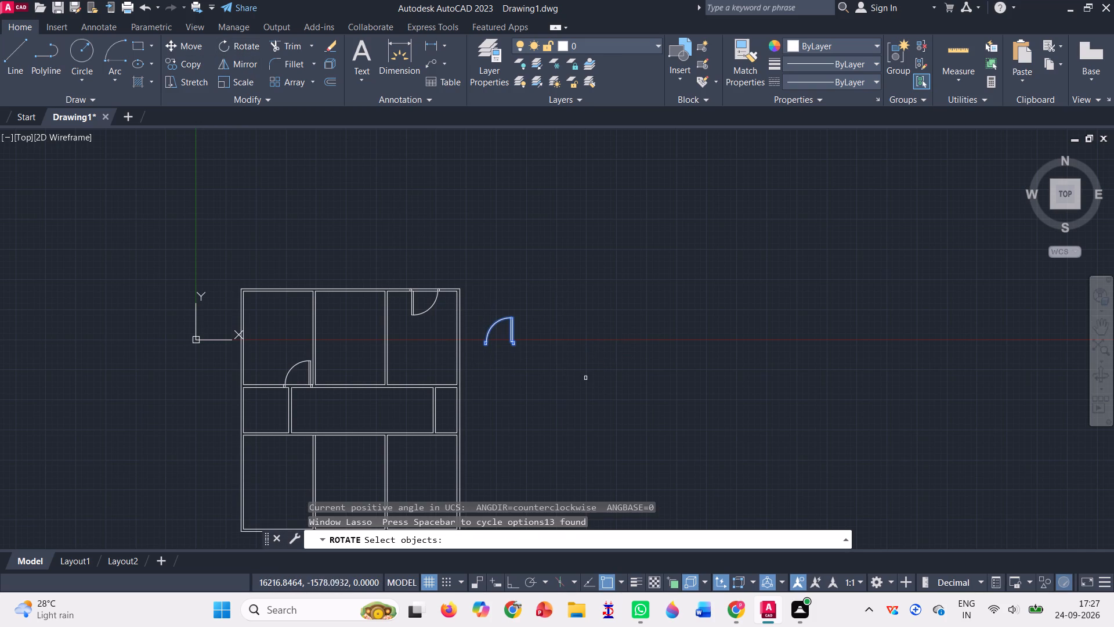
pyautogui.press('Return')
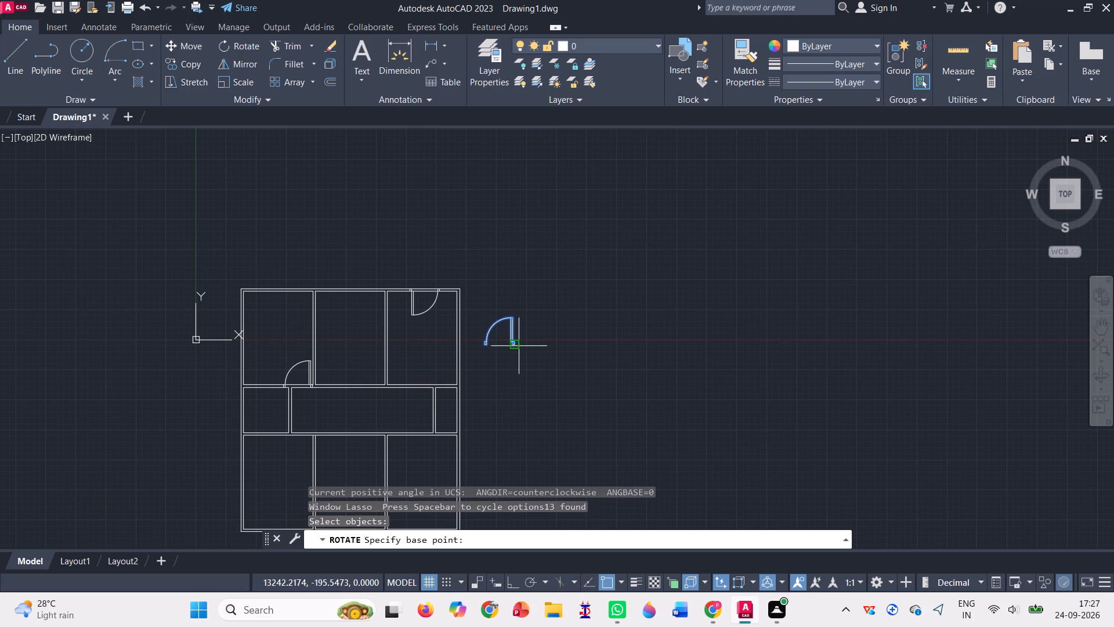
pyautogui.scroll(2, 512, 346)
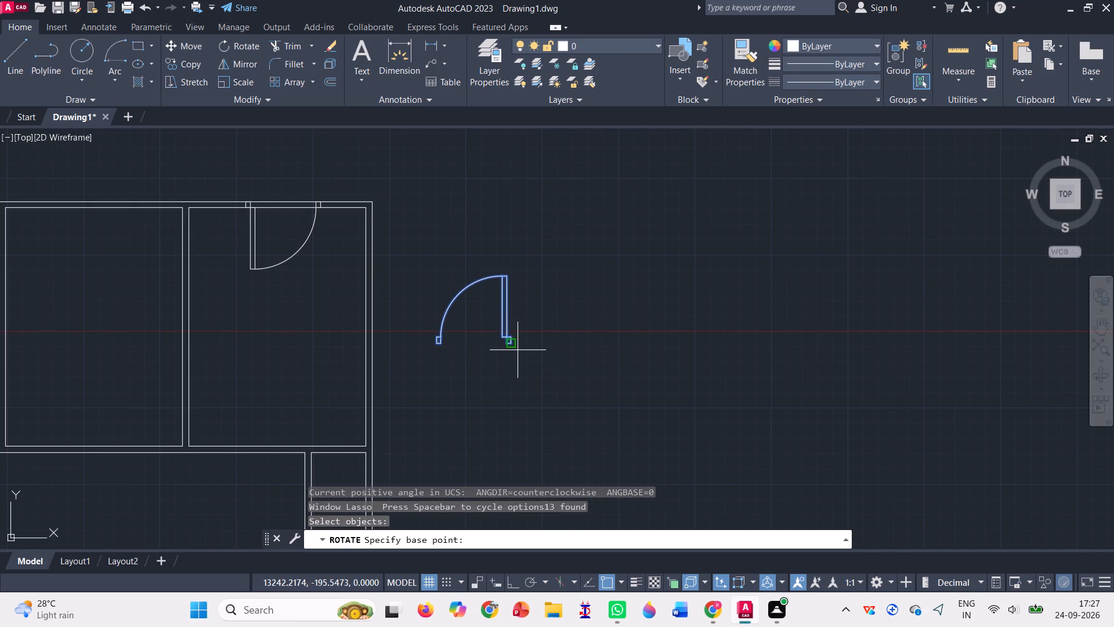
pyautogui.click(512, 343)
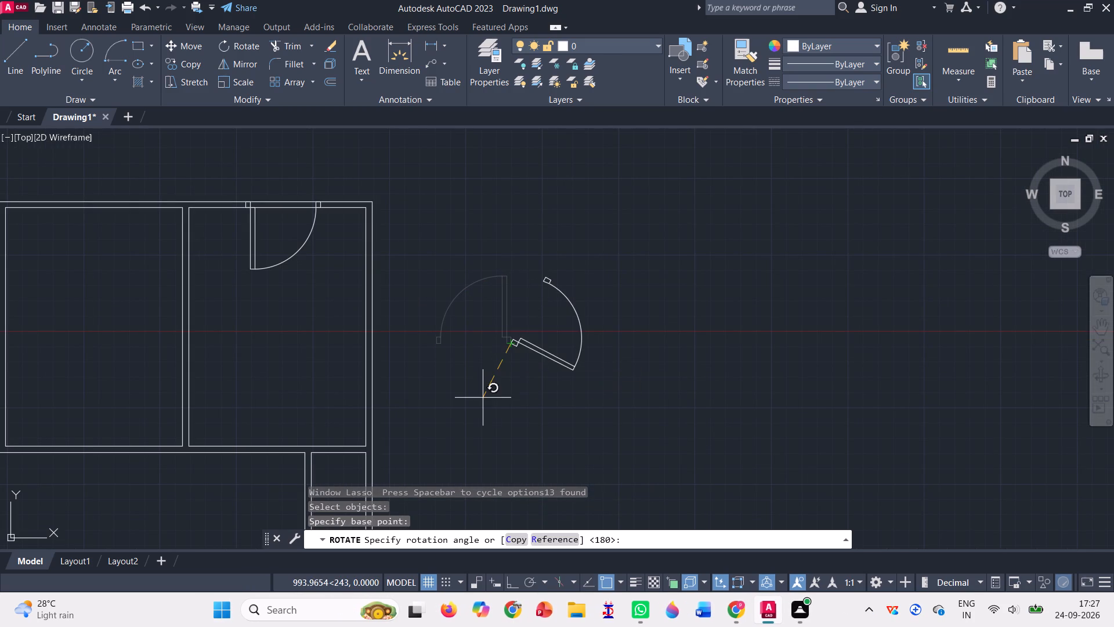
pyautogui.click(514, 367)
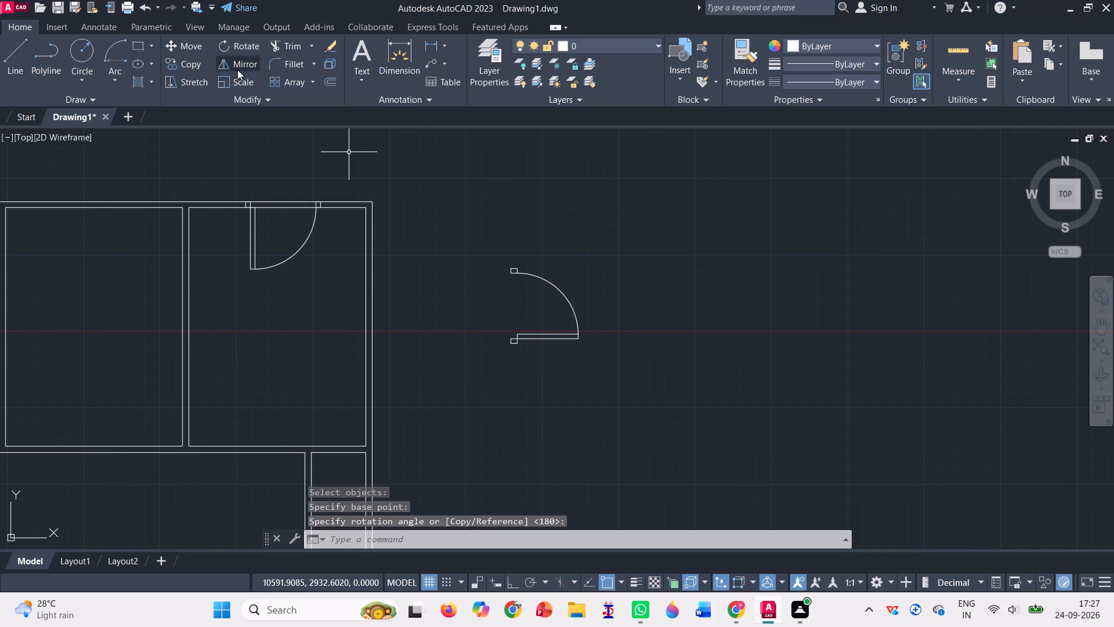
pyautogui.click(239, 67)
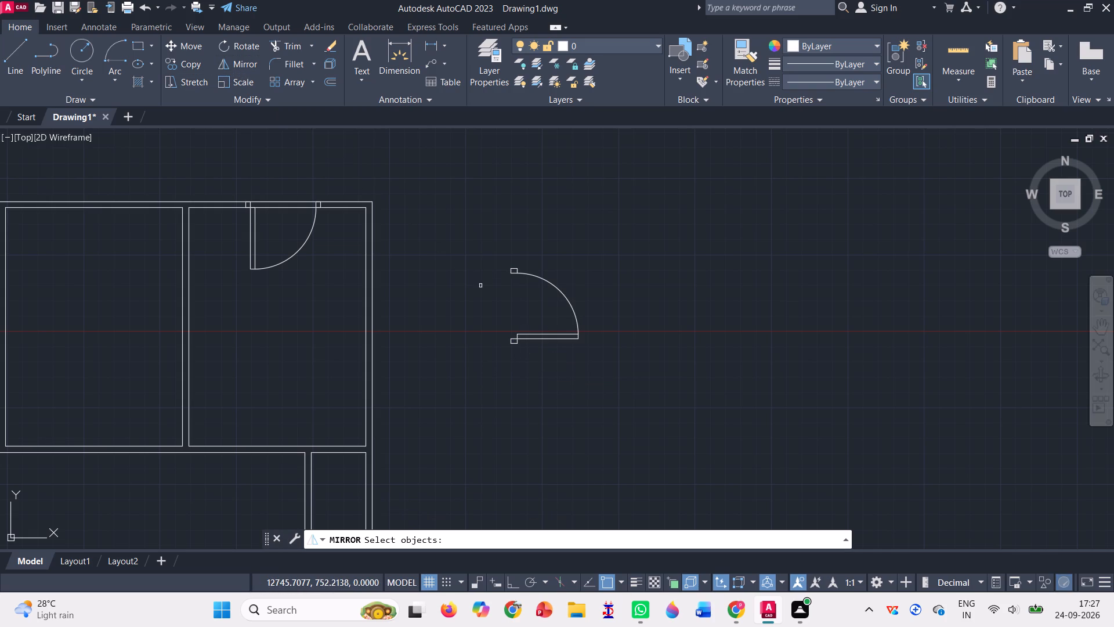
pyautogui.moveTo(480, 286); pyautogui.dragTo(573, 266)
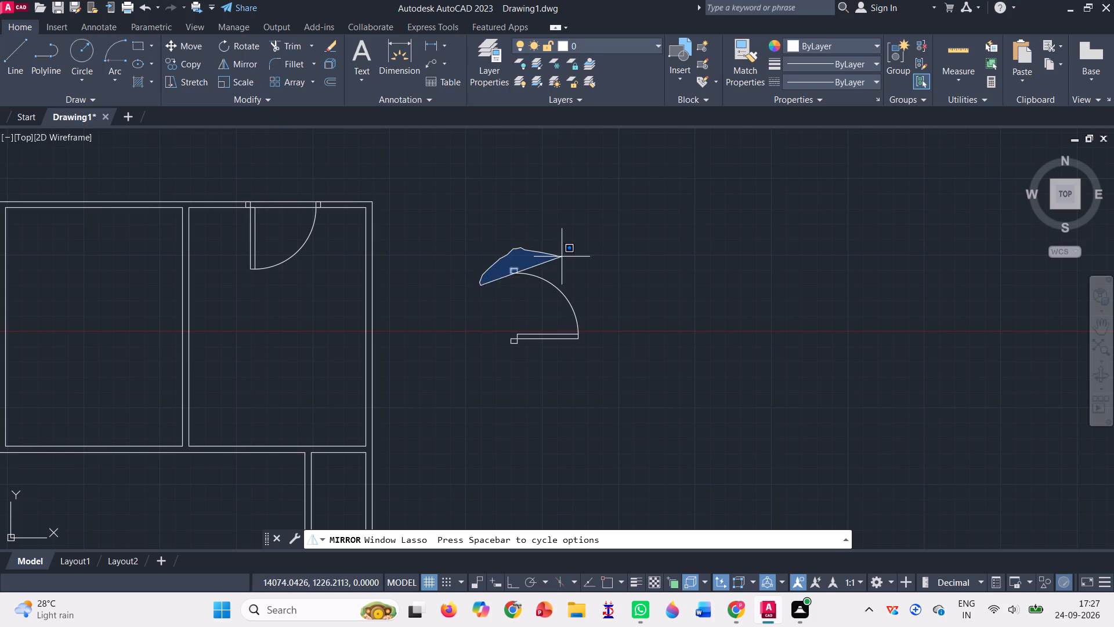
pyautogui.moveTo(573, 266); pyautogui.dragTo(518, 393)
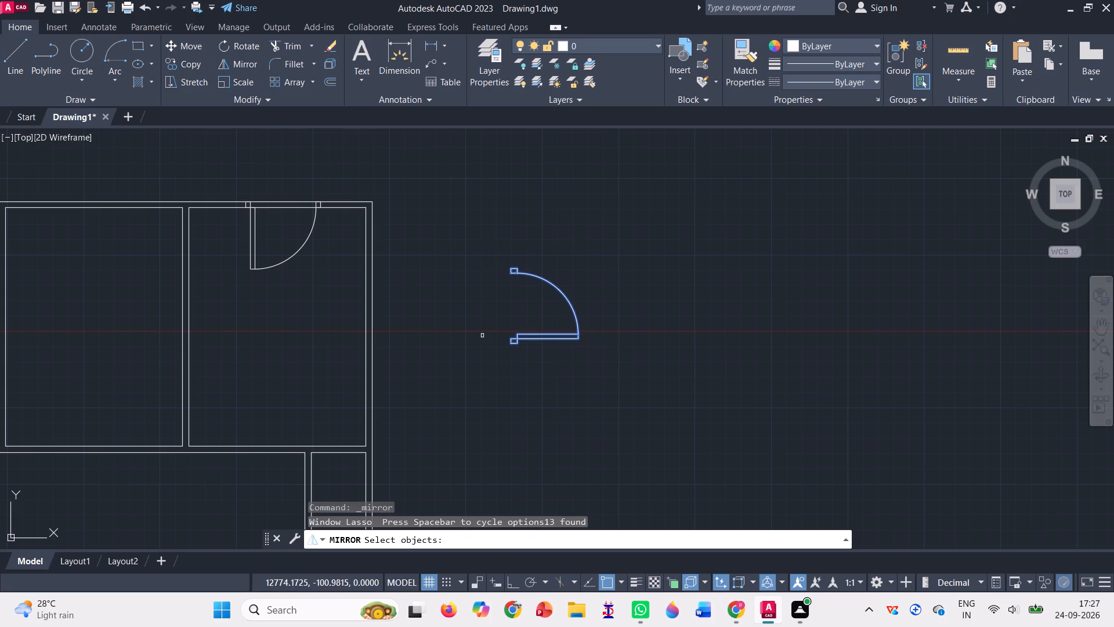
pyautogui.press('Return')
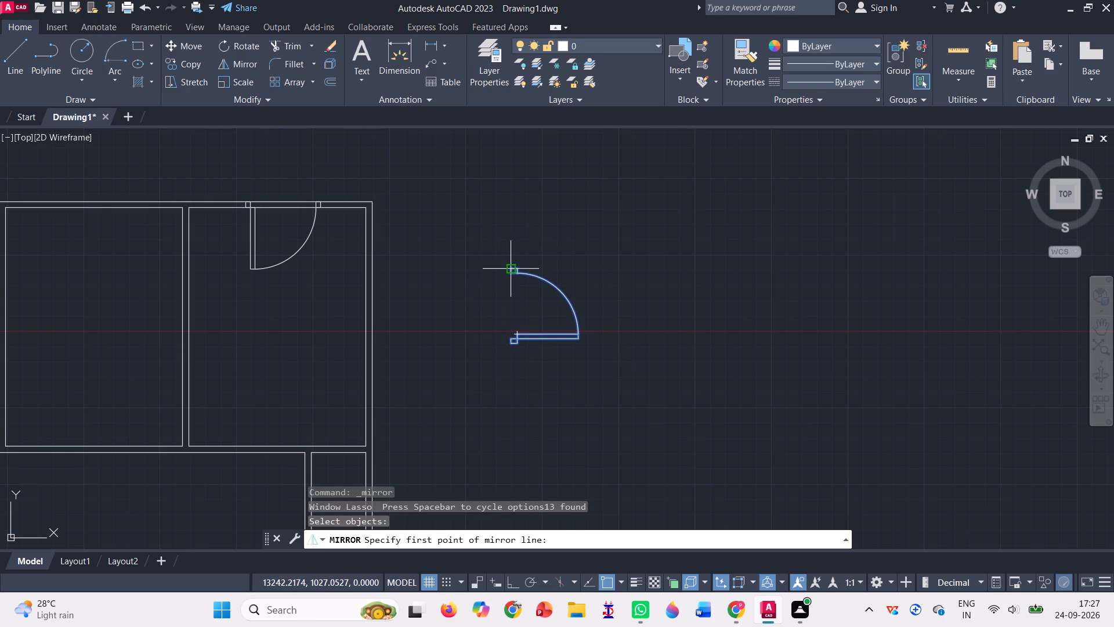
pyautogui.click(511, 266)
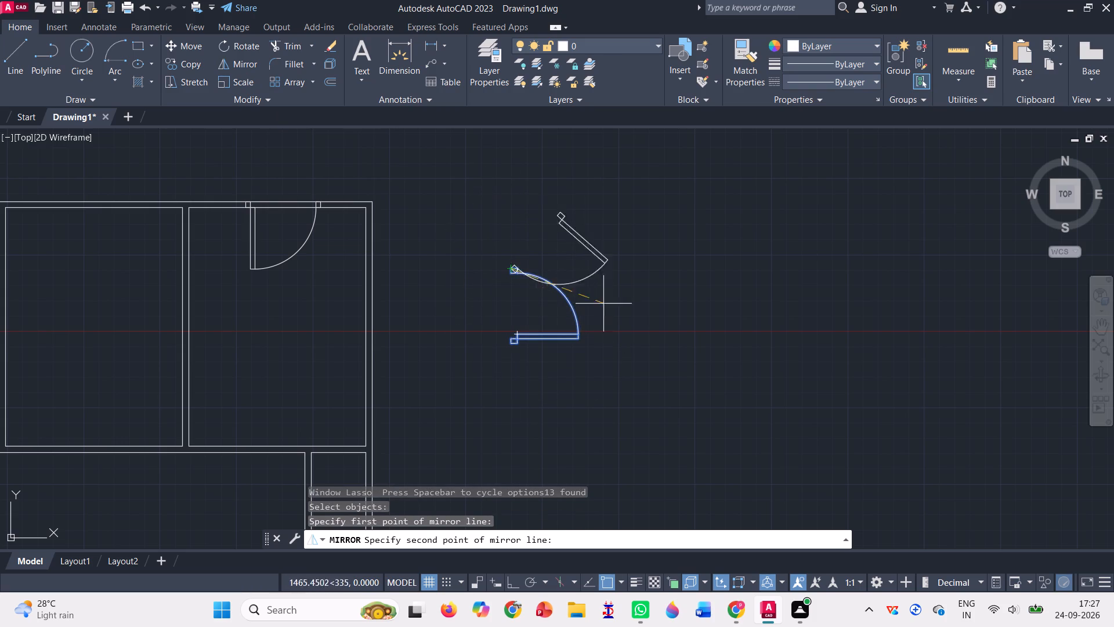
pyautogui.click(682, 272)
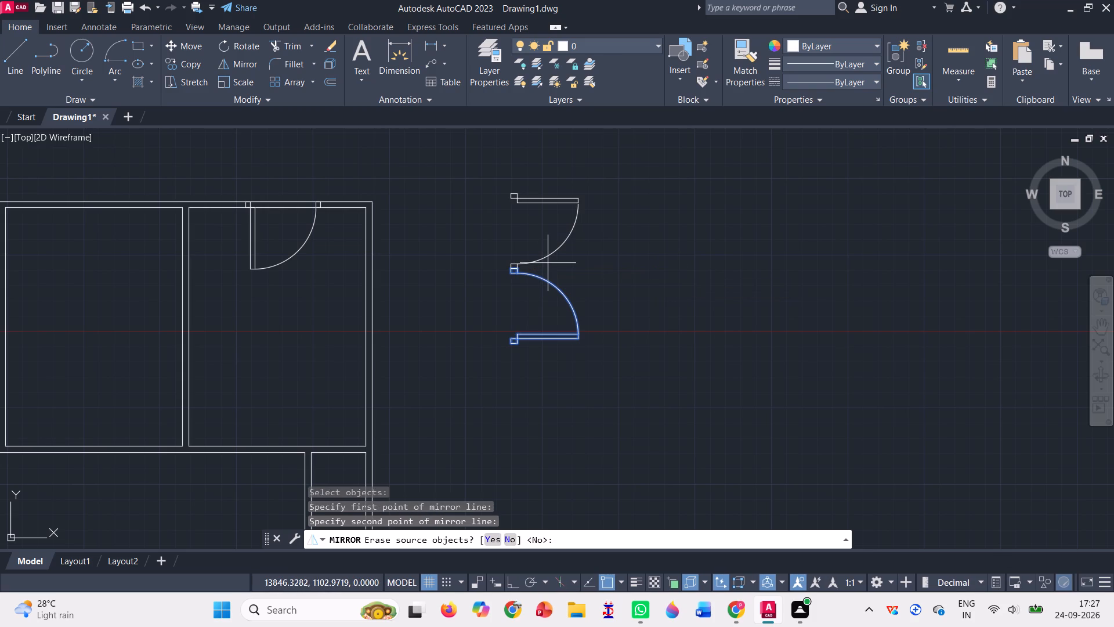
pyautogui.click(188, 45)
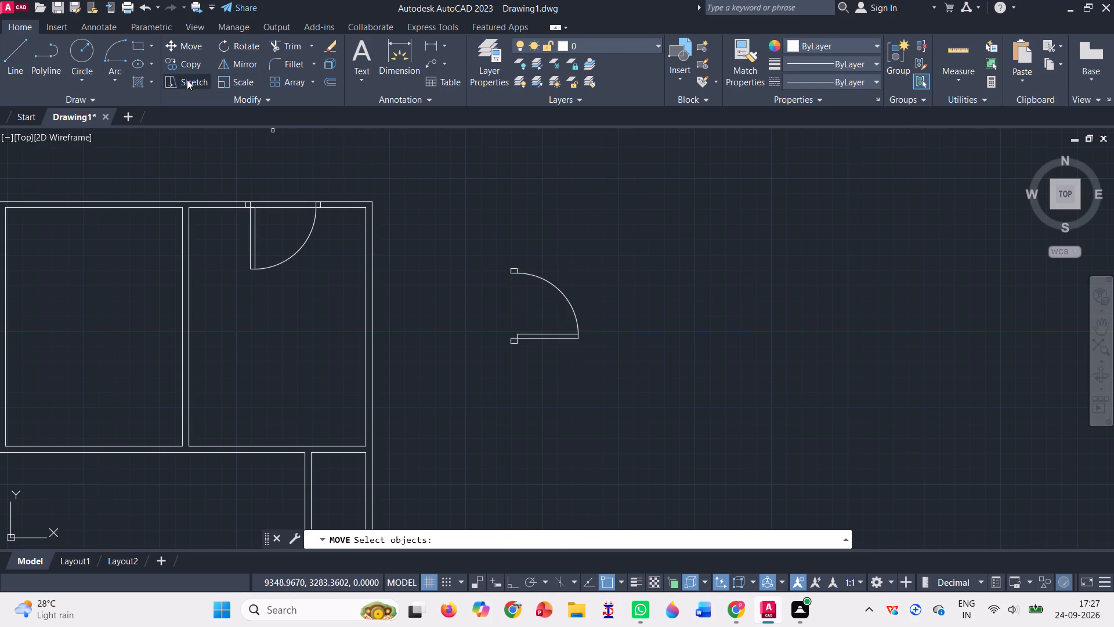
# Mirror the door symbol east of the plan about a horizontal line through its upper jamb's upper-left corner, keeping the original.
pyautogui.click(242, 65)
pyautogui.moveTo(468, 266); pyautogui.dragTo(522, 413)
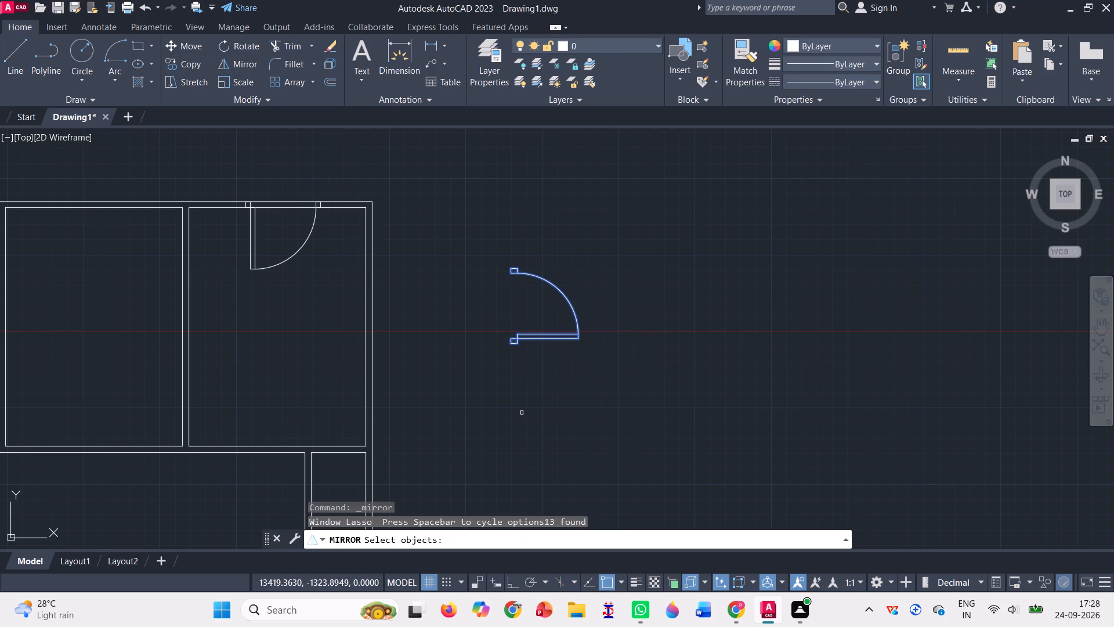
pyautogui.press('Return')
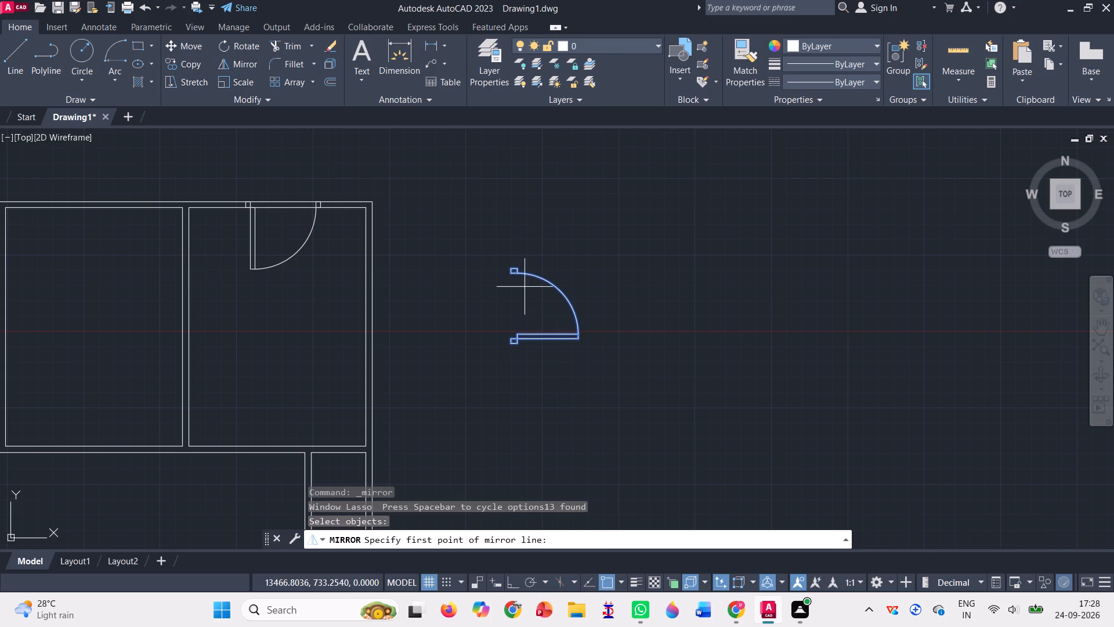
pyautogui.click(509, 270)
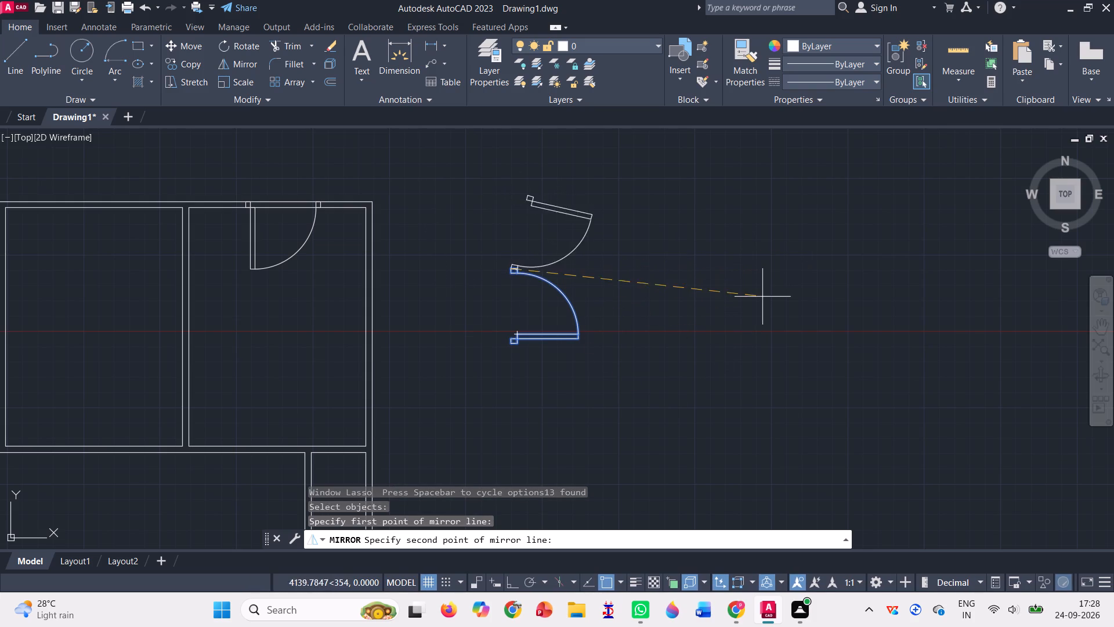
pyautogui.click(513, 574)
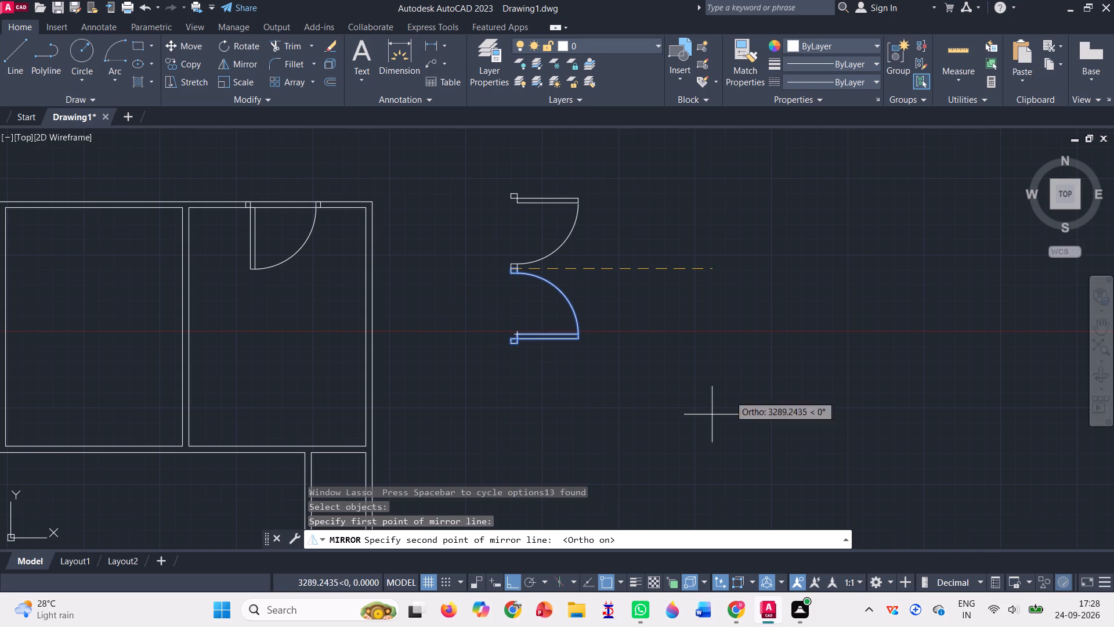
pyautogui.click(791, 313)
pyautogui.click(791, 313)
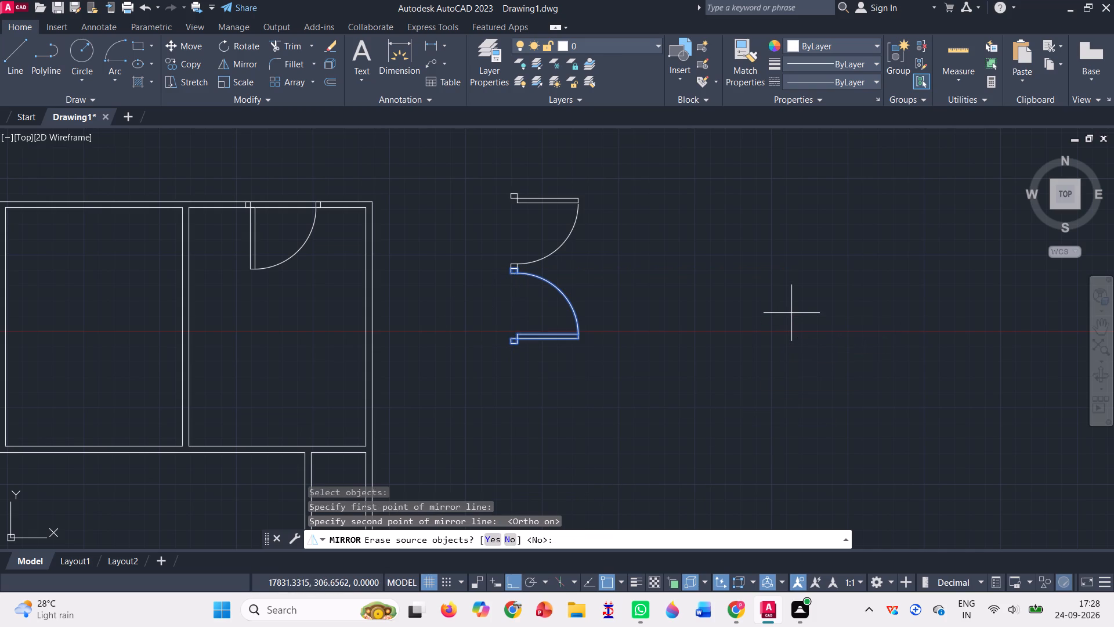
pyautogui.click(656, 267)
pyautogui.doubleClick(656, 279)
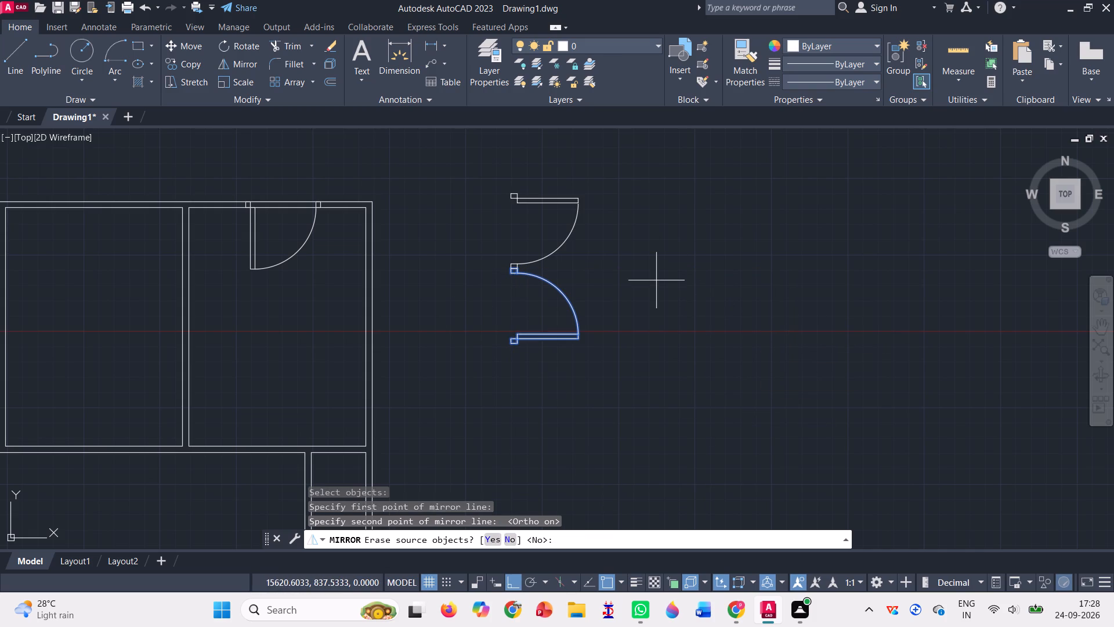
pyautogui.press('Return')
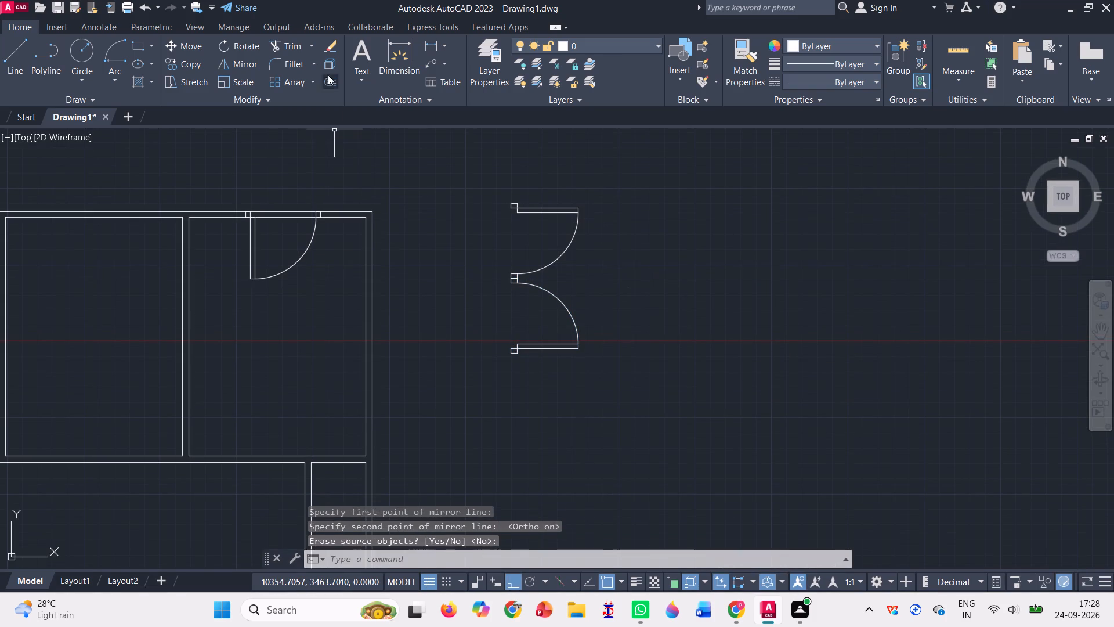
# Move the complete lower door symbol, including both jambs, straight east, clear of its mirrored copy.
pyautogui.click(186, 44)
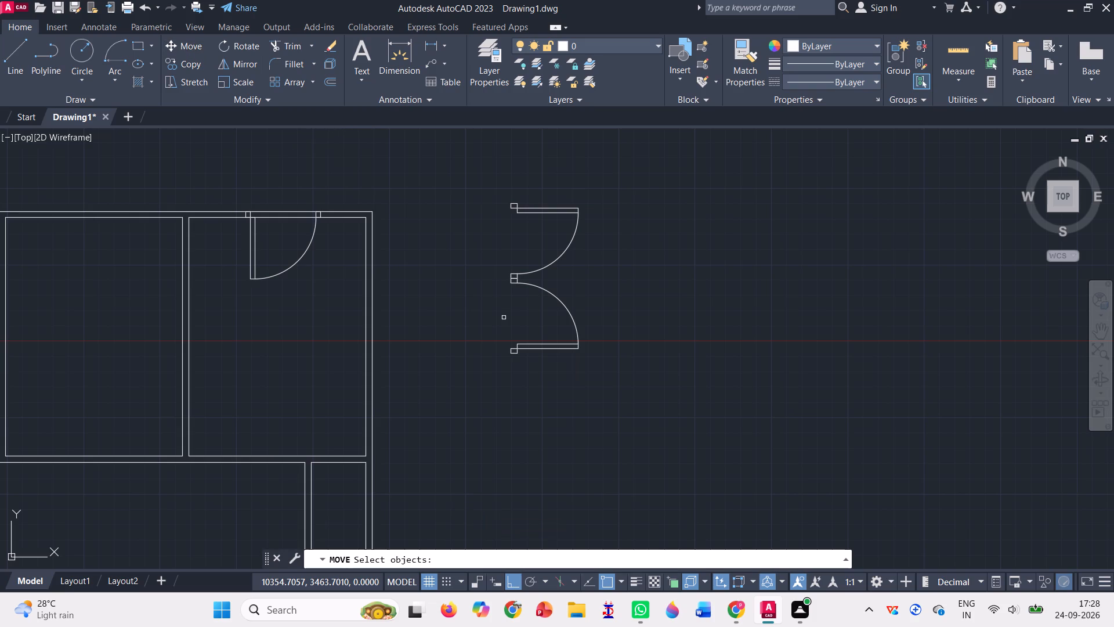
pyautogui.scroll(2, 504, 318)
pyautogui.moveTo(505, 222); pyautogui.dragTo(522, 229)
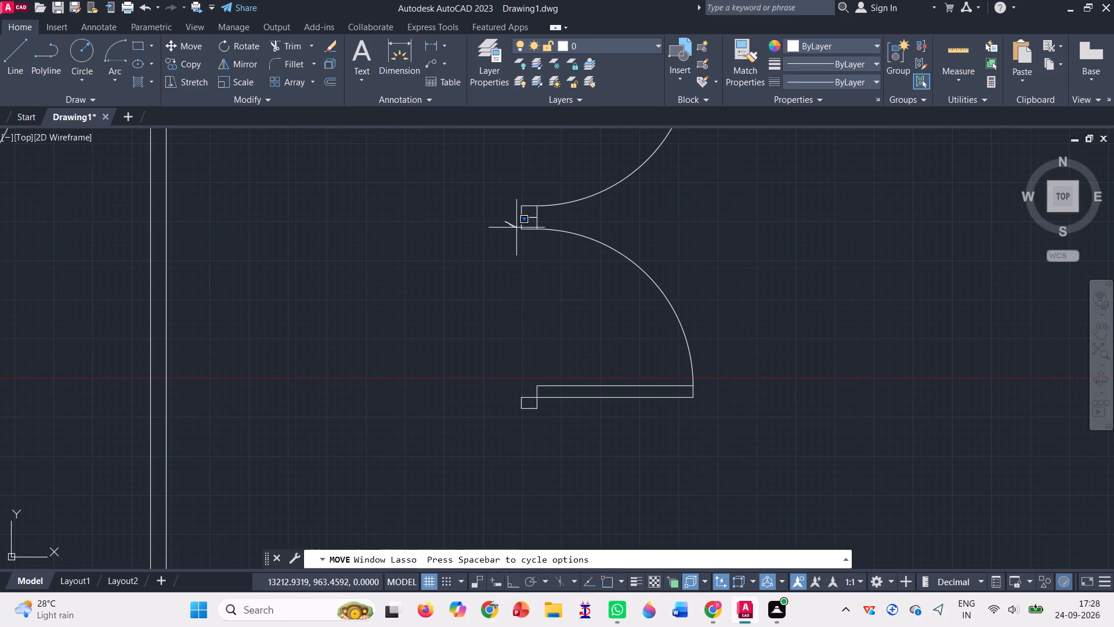
pyautogui.moveTo(522, 229); pyautogui.dragTo(542, 486)
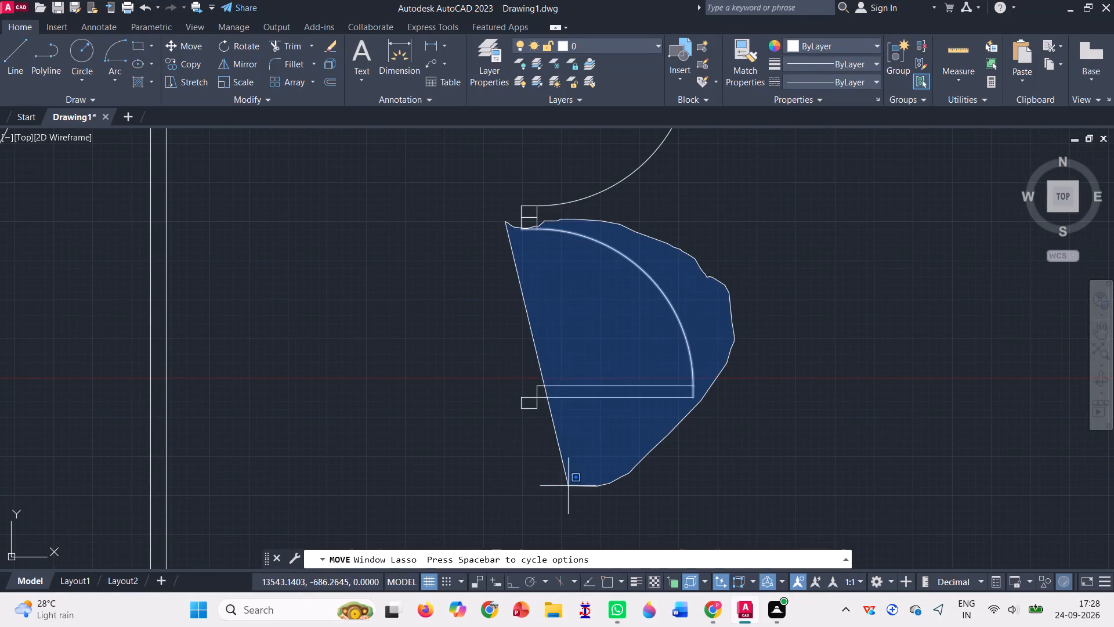
pyautogui.moveTo(542, 486); pyautogui.dragTo(501, 486)
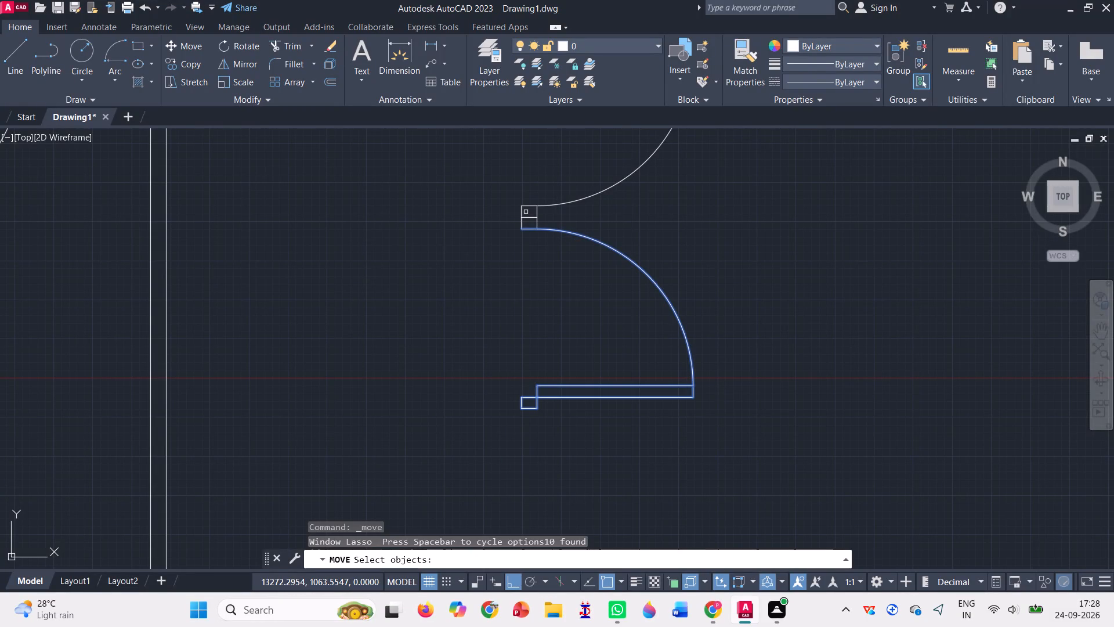
pyautogui.scroll(4, 526, 212)
pyautogui.click(489, 289)
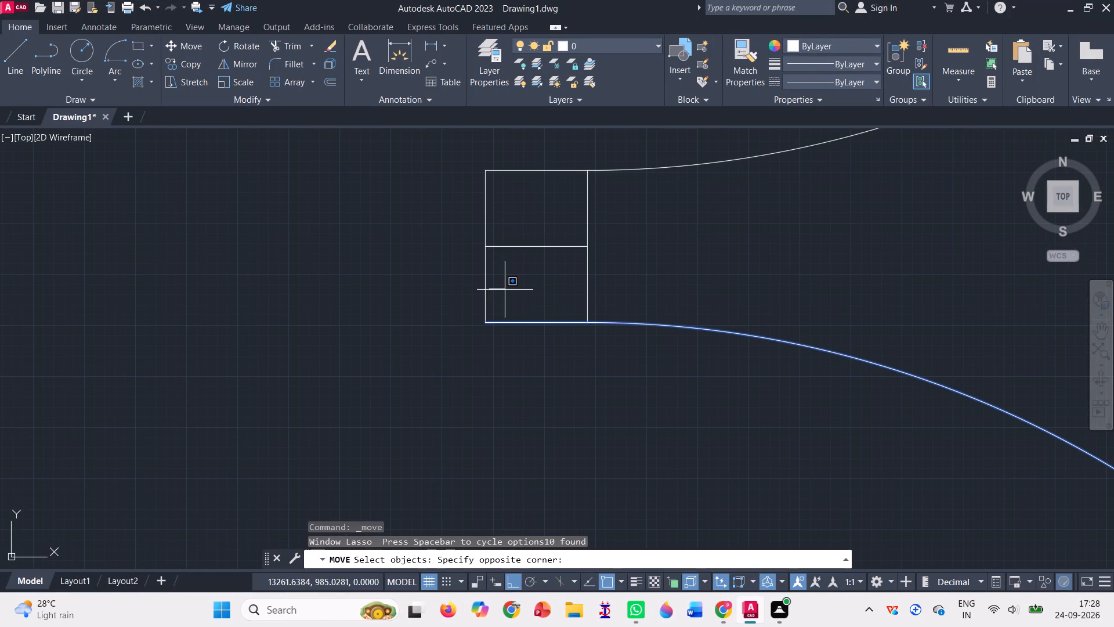
pyautogui.click(413, 298)
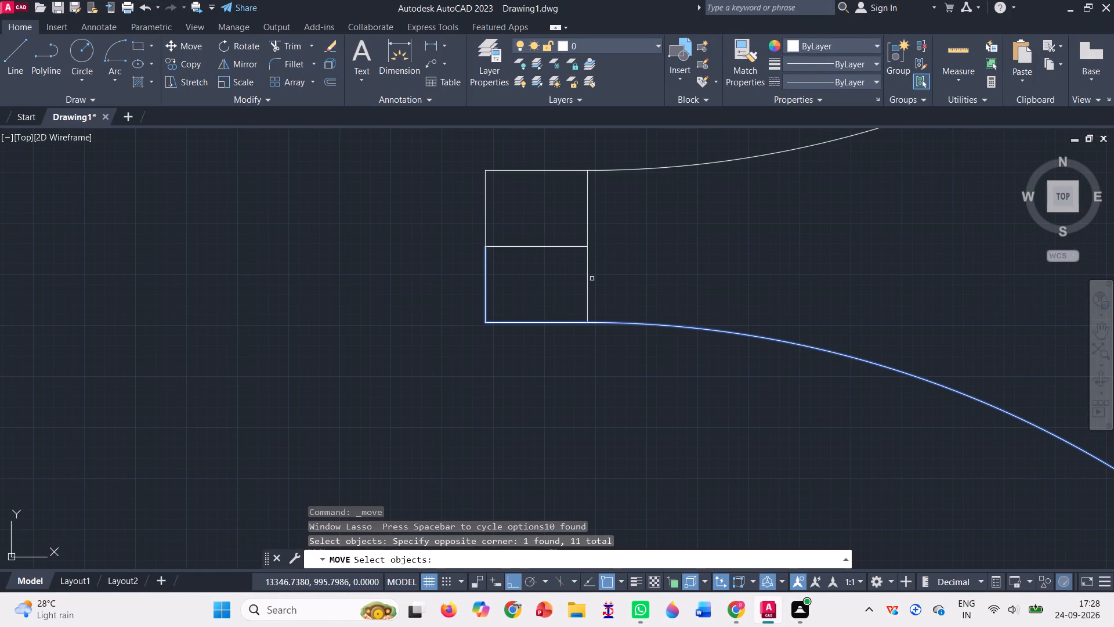
pyautogui.click(588, 275)
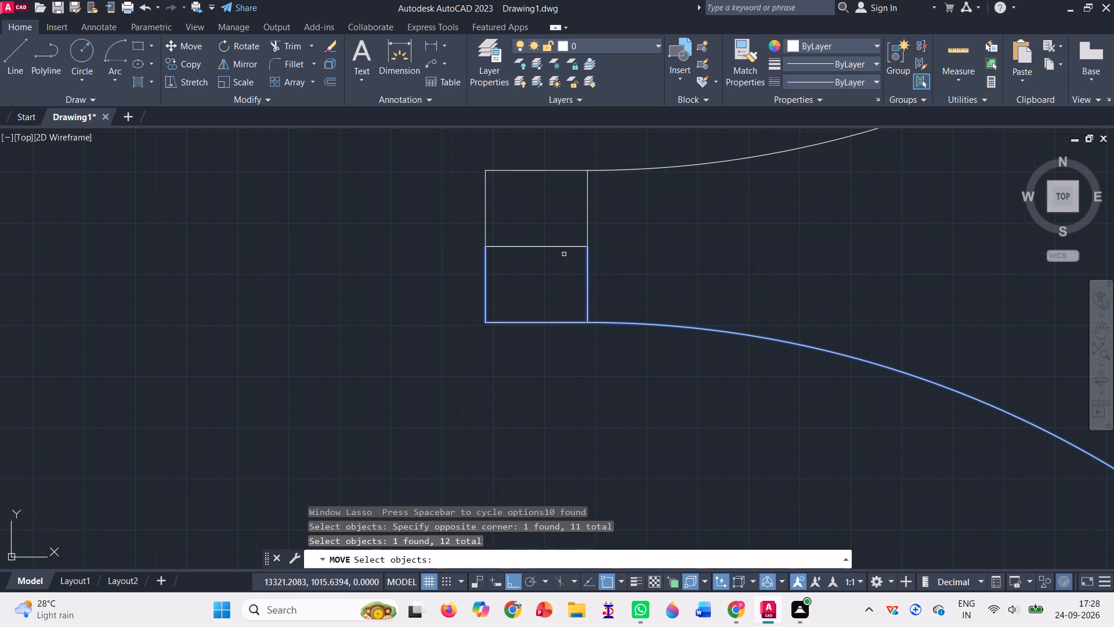
pyautogui.click(555, 247)
pyautogui.press('Return')
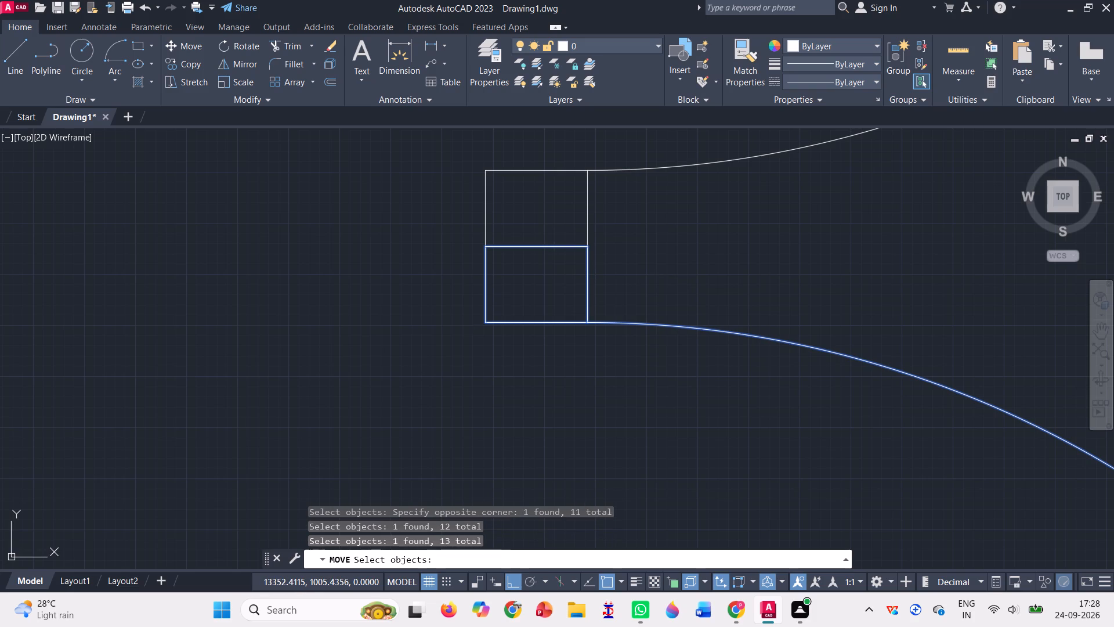
pyautogui.scroll(-6, 349, 340)
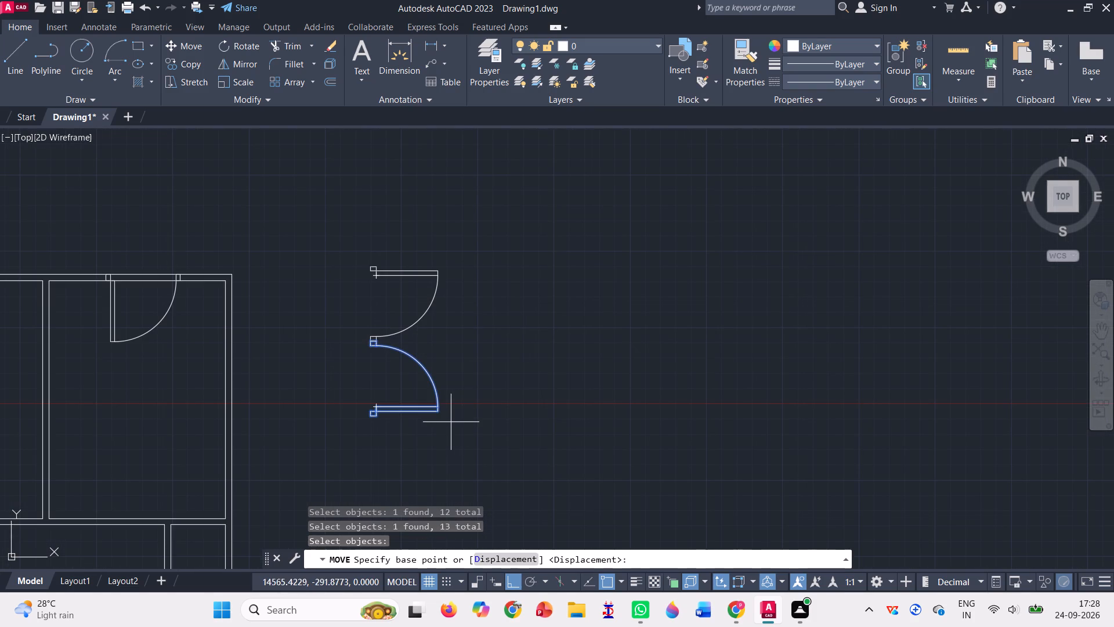
pyautogui.click(440, 416)
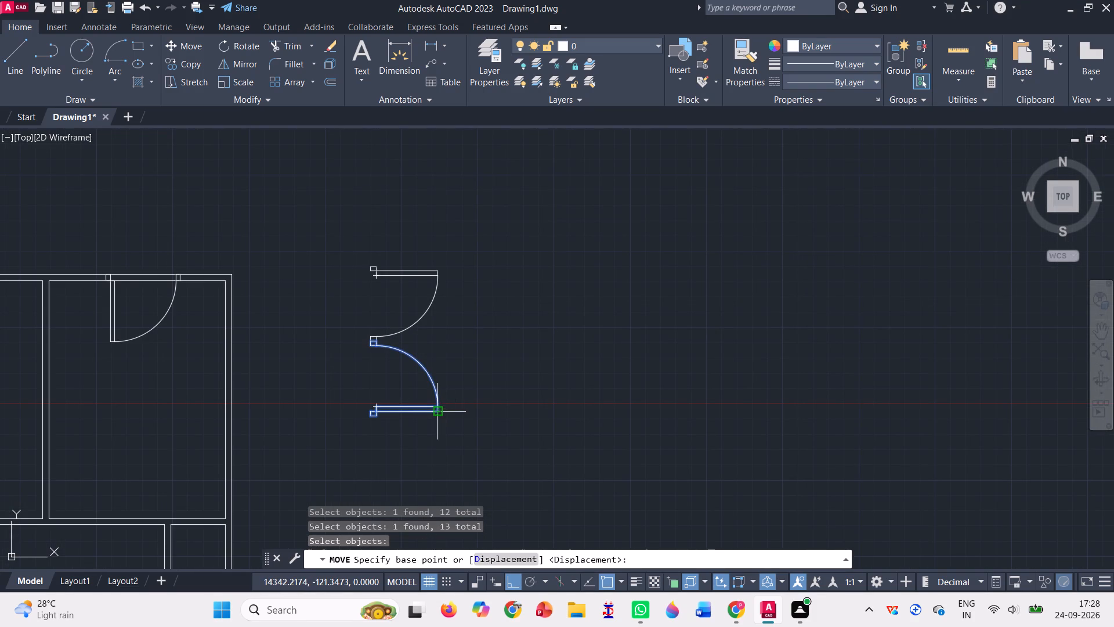
pyautogui.click(645, 397)
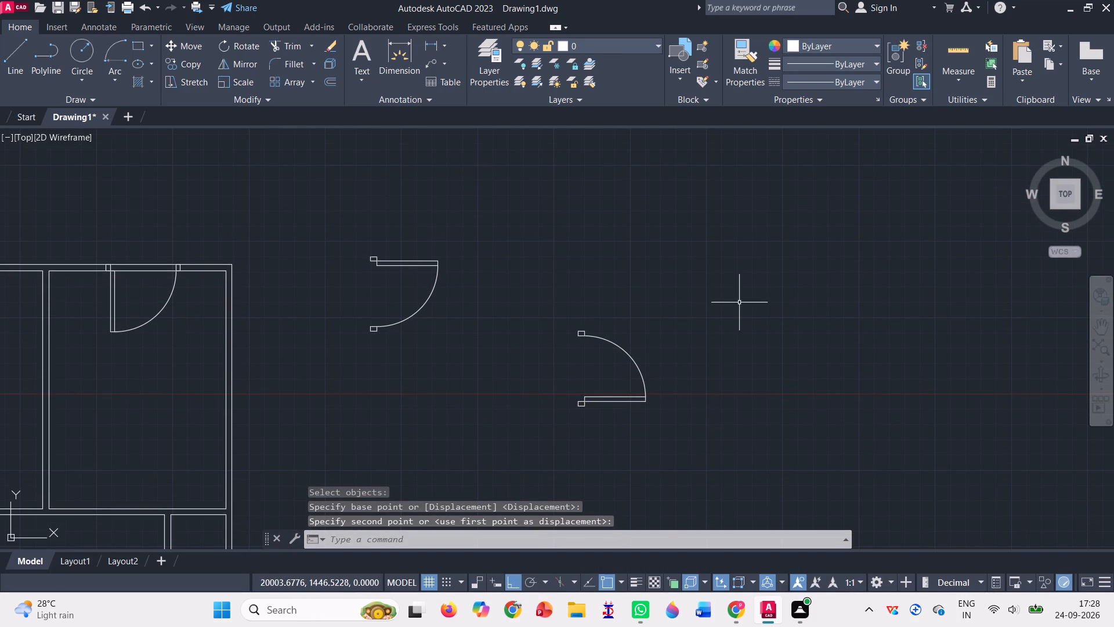
# With Ortho off, copy the upper spare door by its lower jamb's lower-left corner onto the south-east room's west wall, near the north end.
pyautogui.scroll(-3, 732, 302)
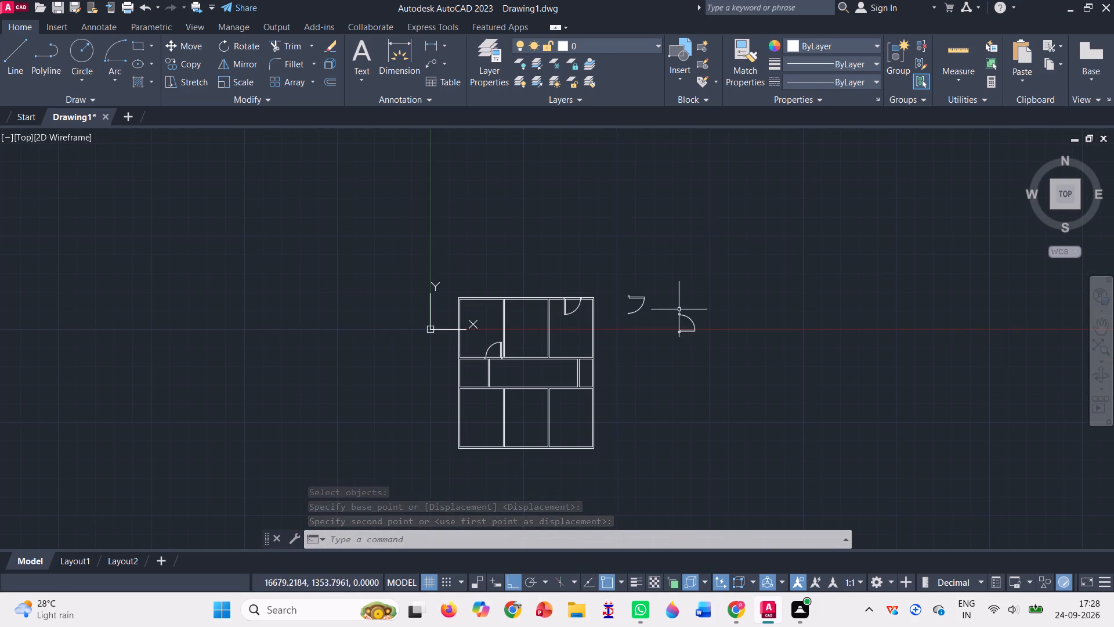
pyautogui.scroll(1, 648, 323)
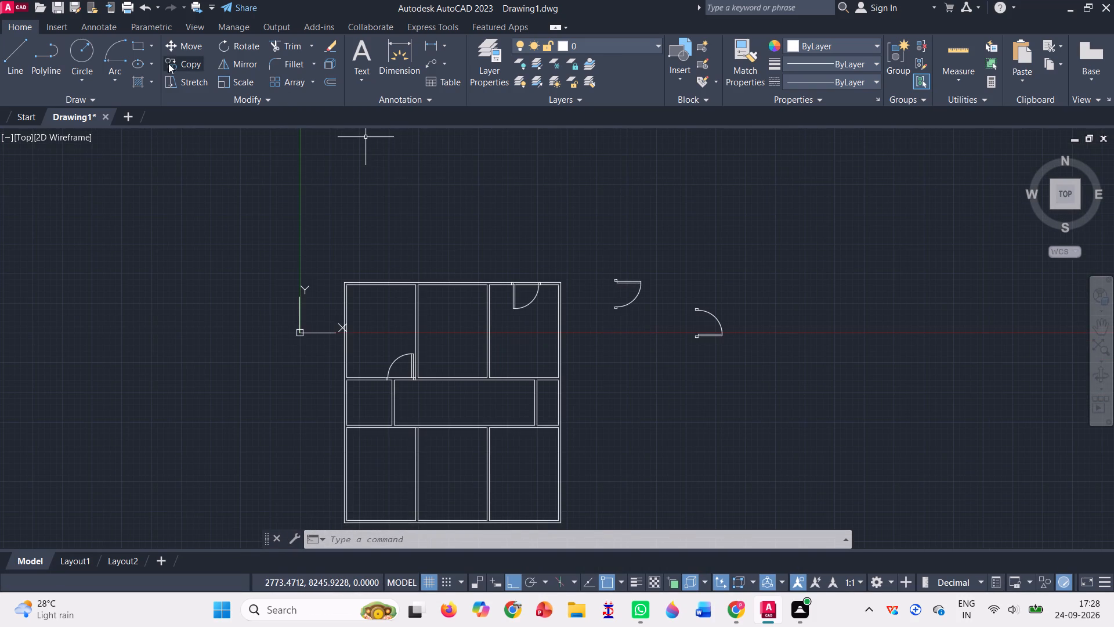
pyautogui.click(193, 61)
pyautogui.moveTo(592, 281); pyautogui.dragTo(595, 275)
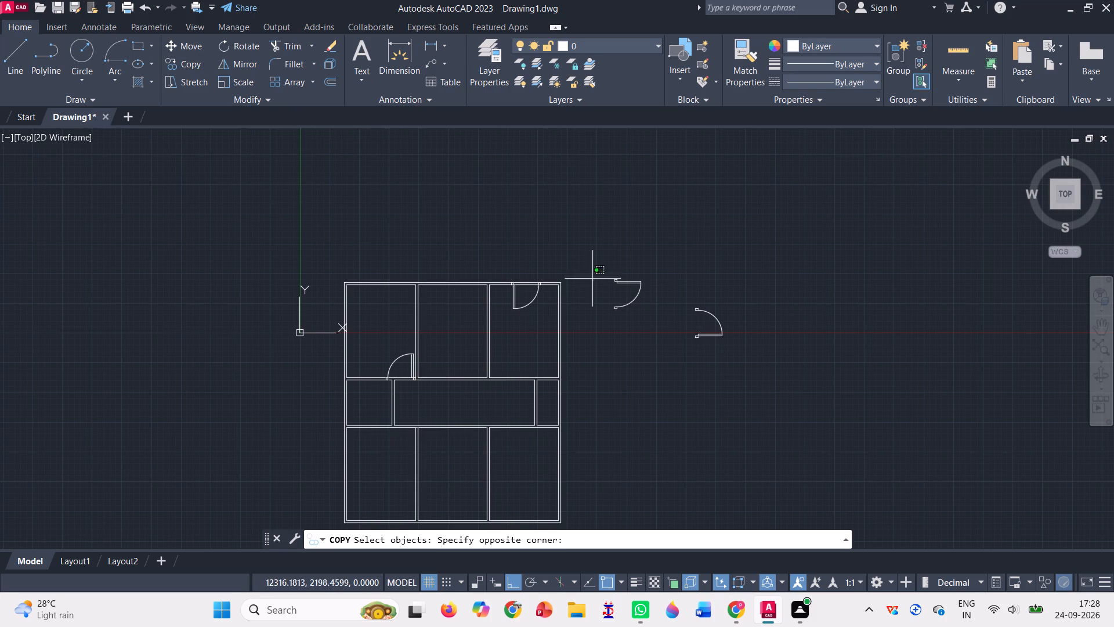
pyautogui.moveTo(595, 275); pyautogui.dragTo(613, 367)
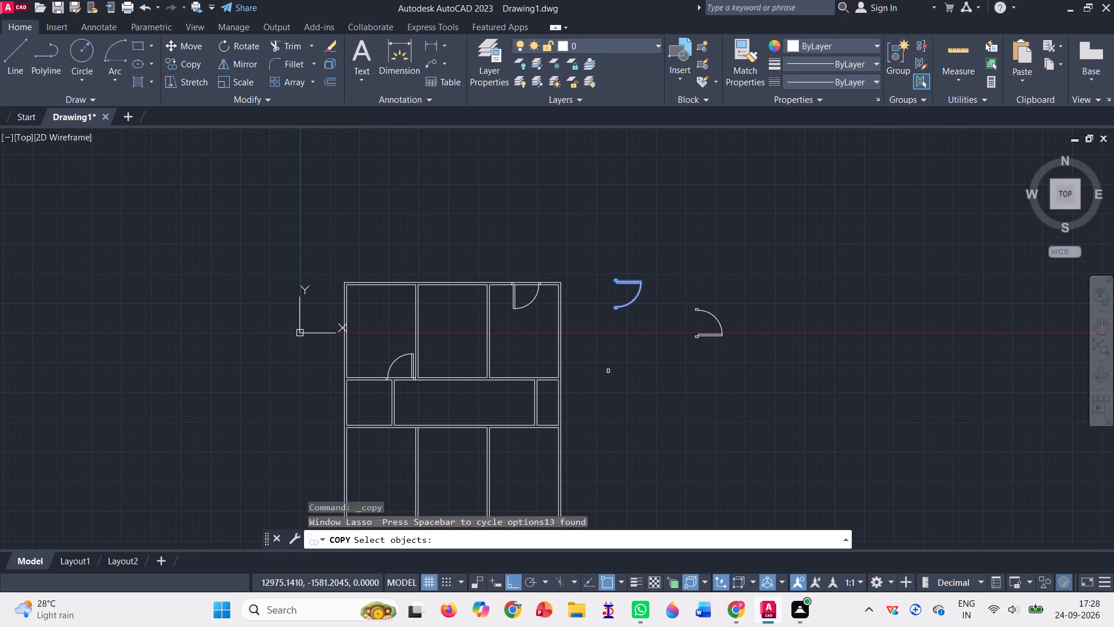
pyautogui.press('Return')
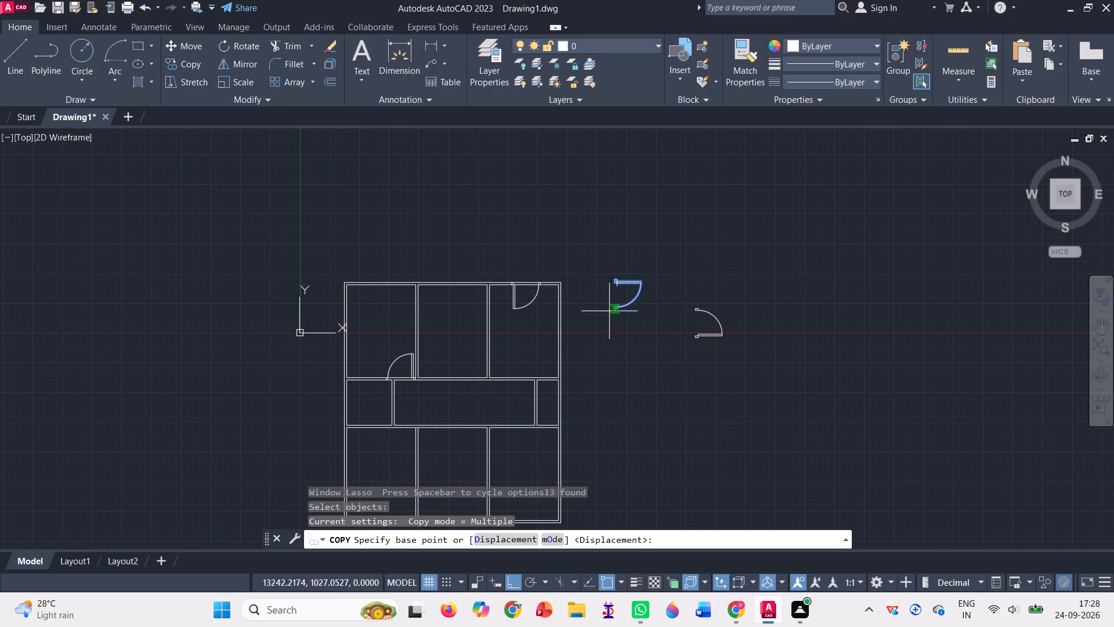
pyautogui.scroll(4, 607, 314)
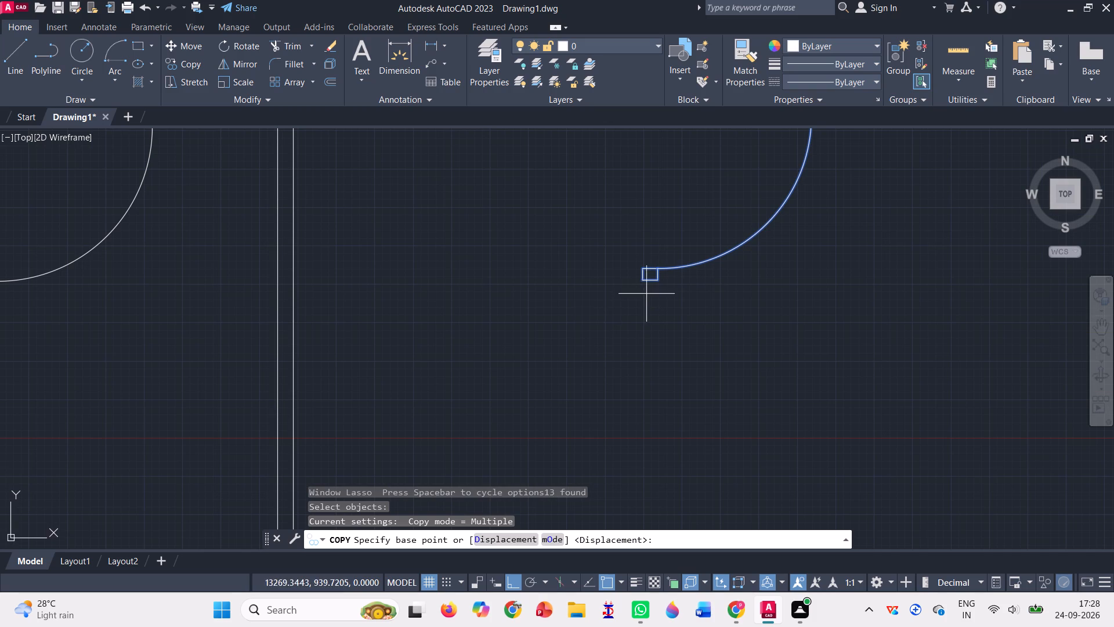
pyautogui.click(645, 283)
pyautogui.scroll(-1, 593, 367)
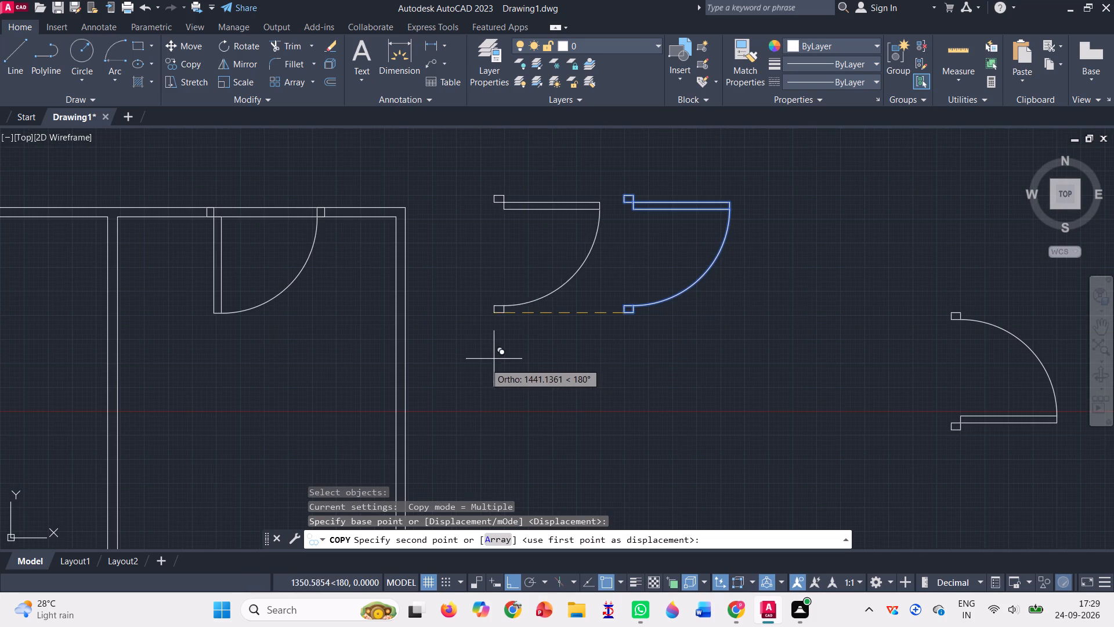
pyautogui.scroll(-4, 512, 355)
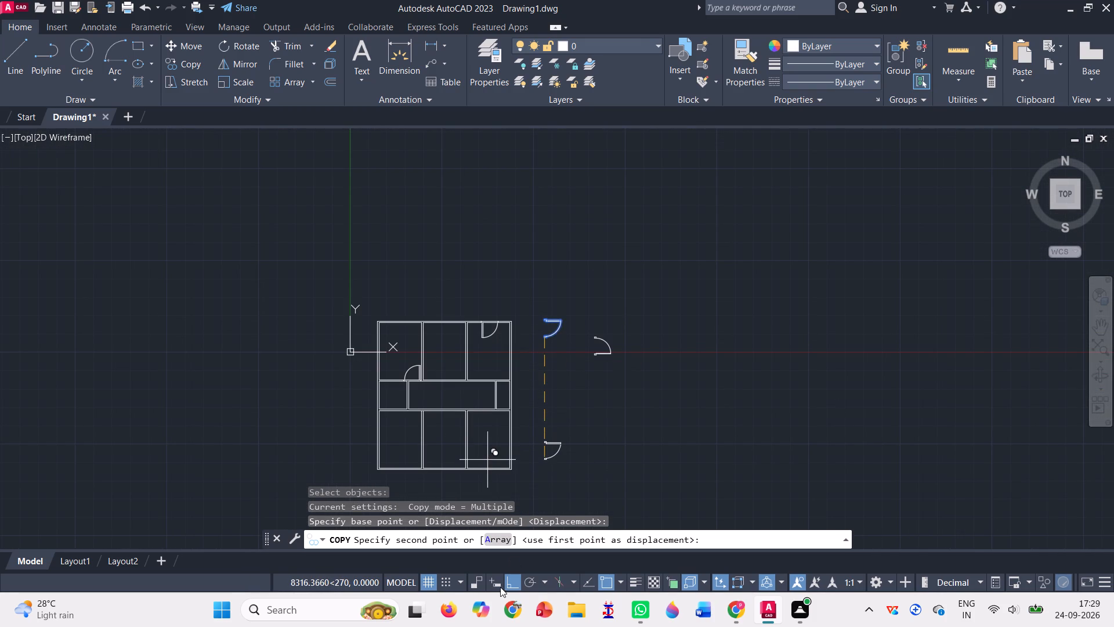
pyautogui.click(519, 579)
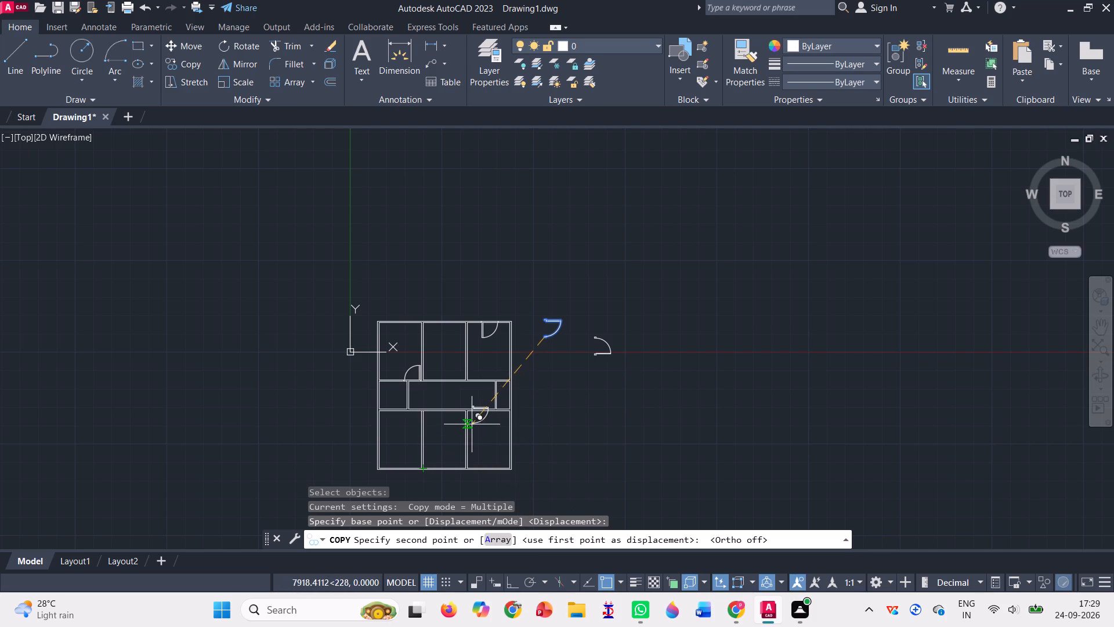
pyautogui.scroll(5, 472, 424)
pyautogui.scroll(-3, 467, 415)
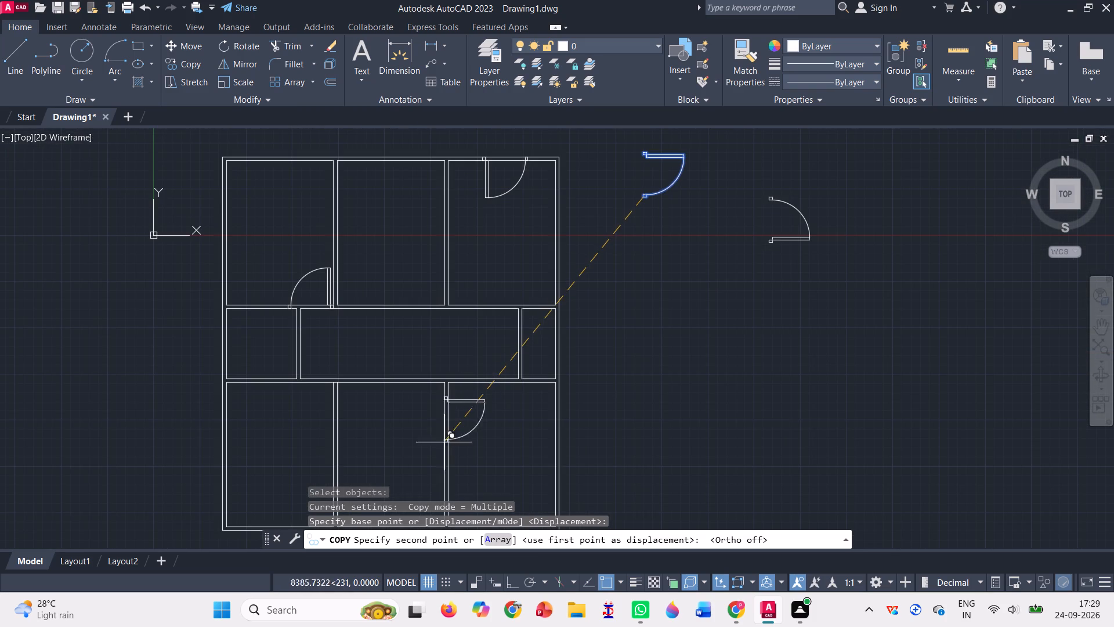
pyautogui.scroll(3, 433, 455)
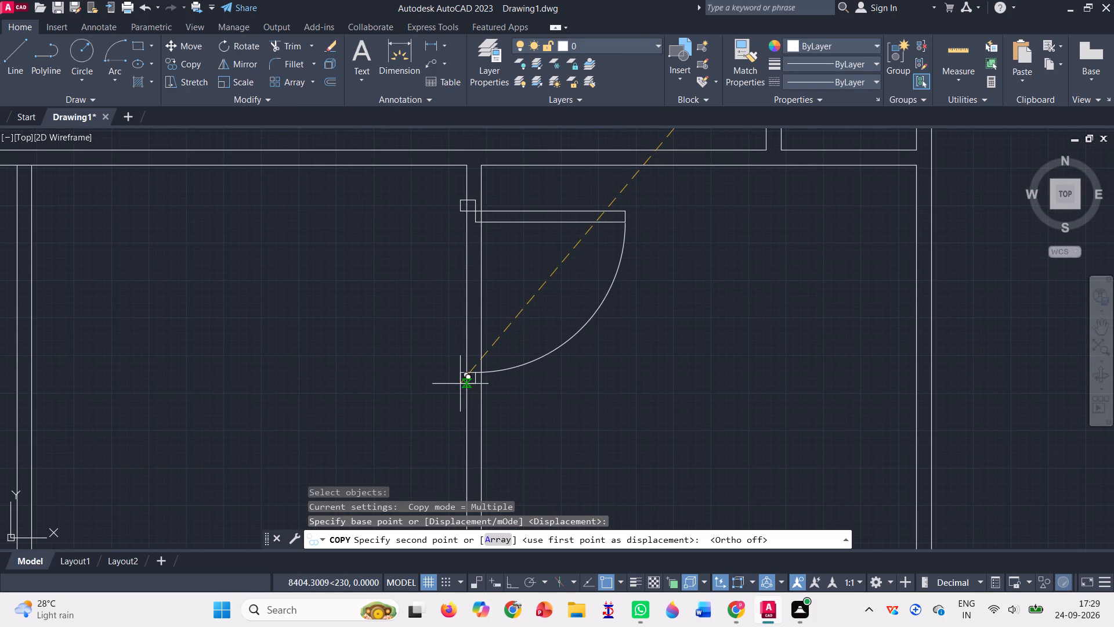
pyautogui.click(466, 378)
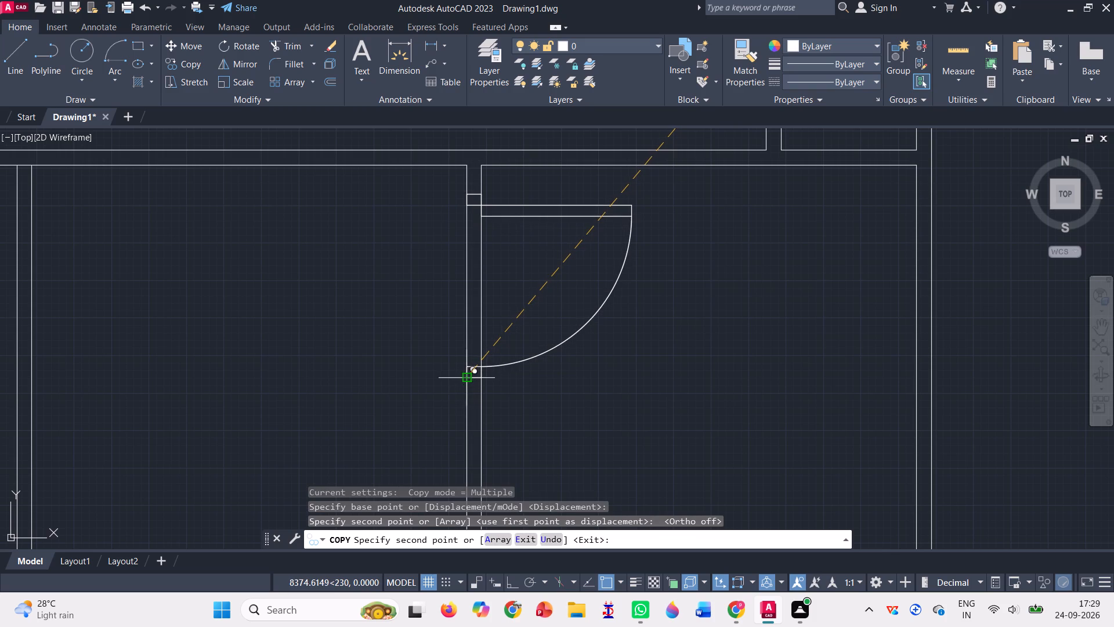
pyautogui.scroll(-4, 583, 388)
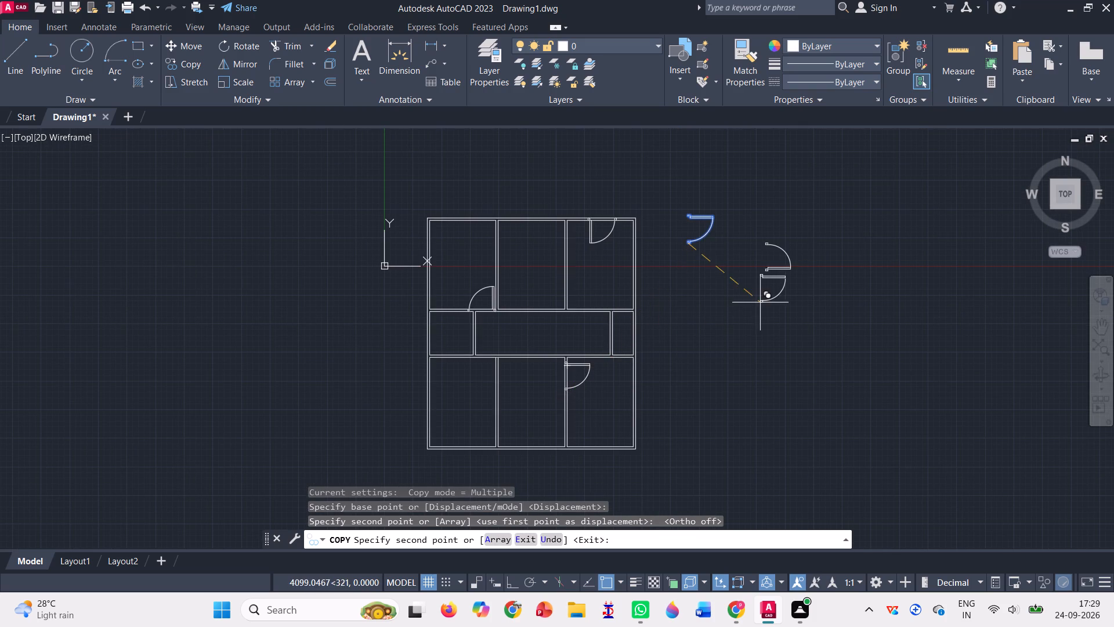
pyautogui.press('Escape')
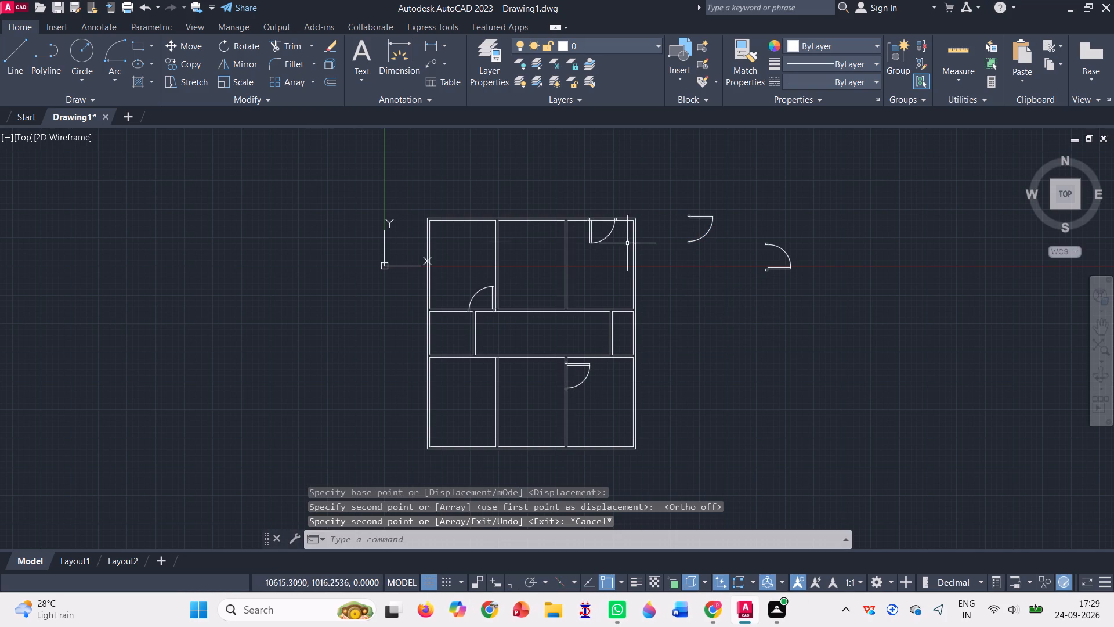
# Rotate the upper spare door symbol east of the plan 90 degrees about a corner of its upper jamb.
pyautogui.click(238, 45)
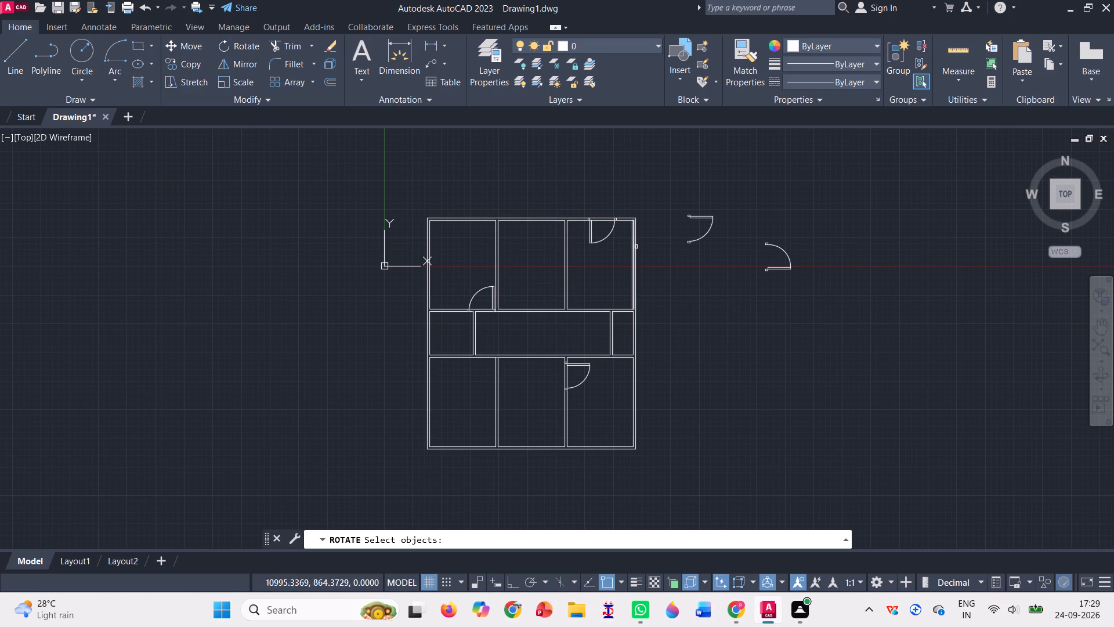
pyautogui.moveTo(673, 265); pyautogui.dragTo(673, 260)
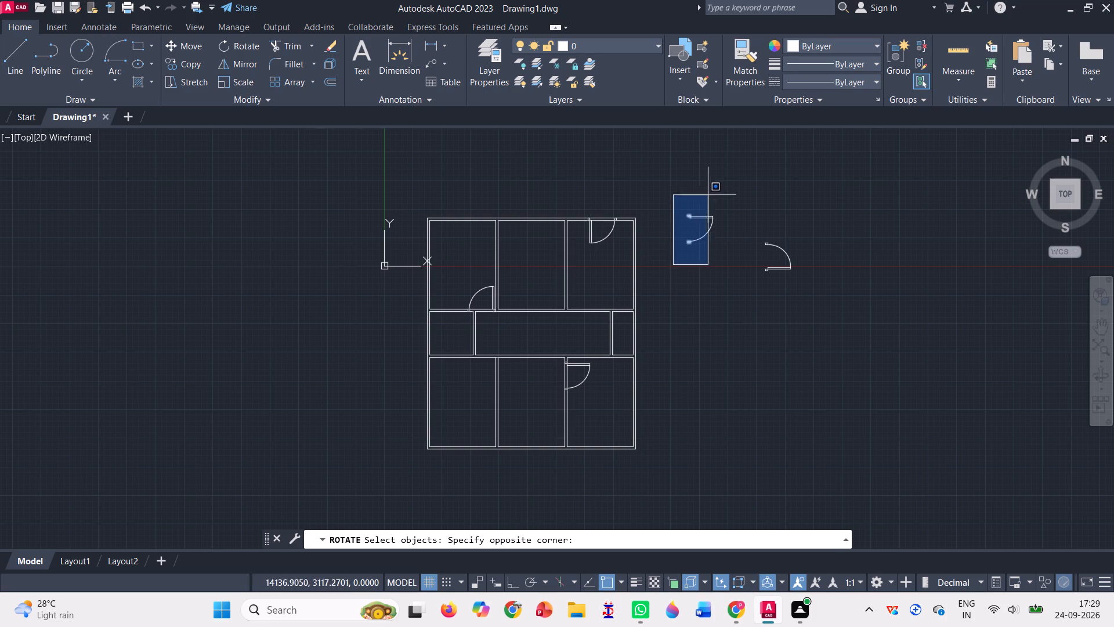
pyautogui.click(729, 203)
pyautogui.press('Return')
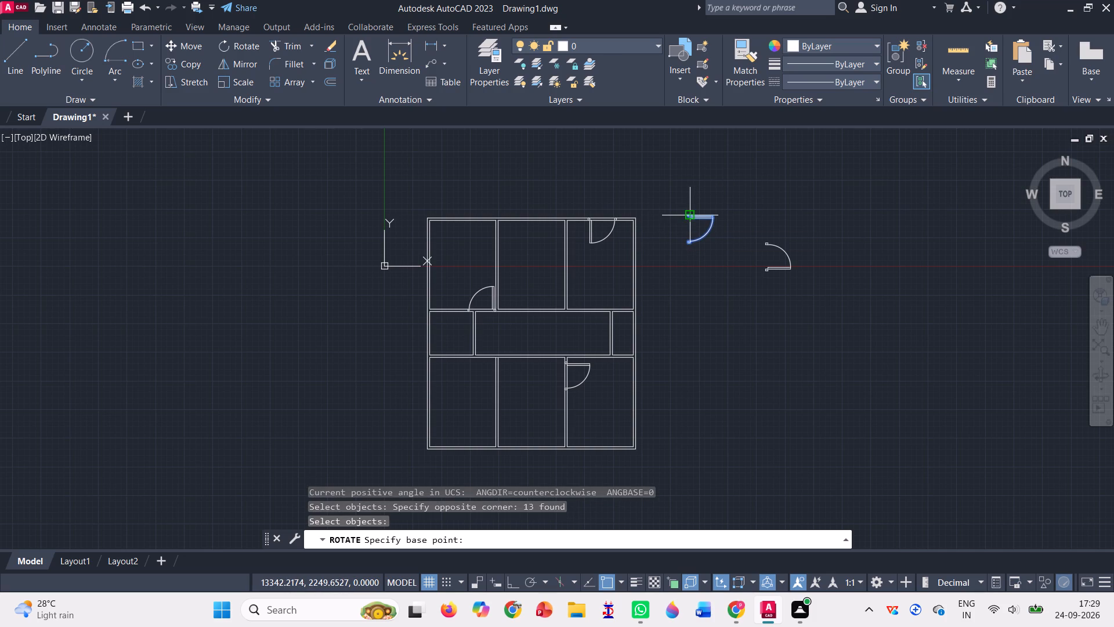
pyautogui.click(689, 213)
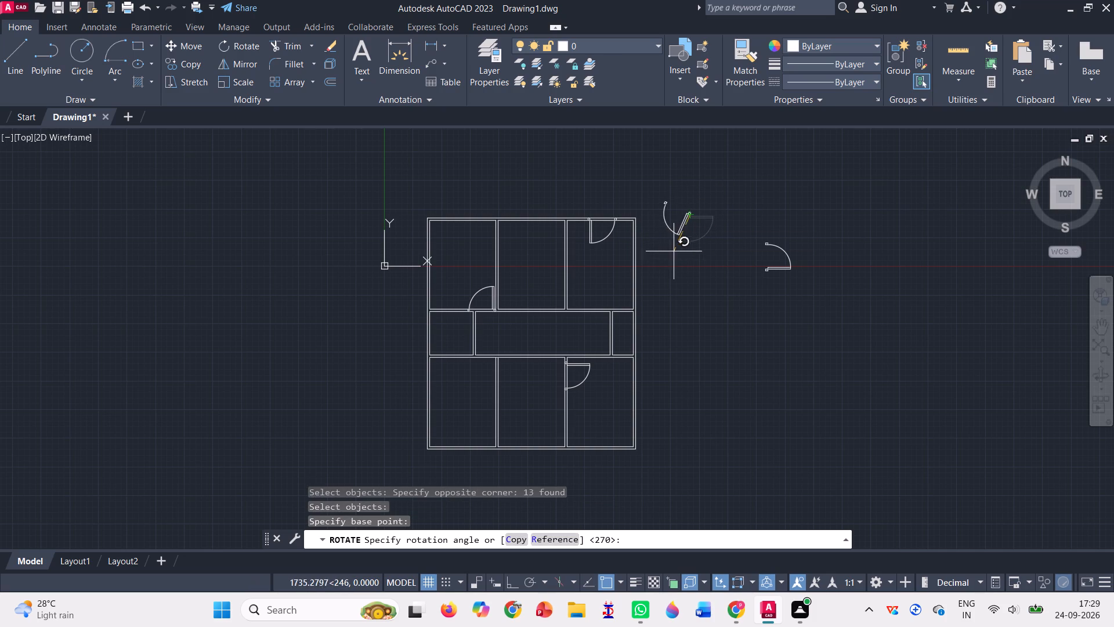
pyautogui.click(690, 167)
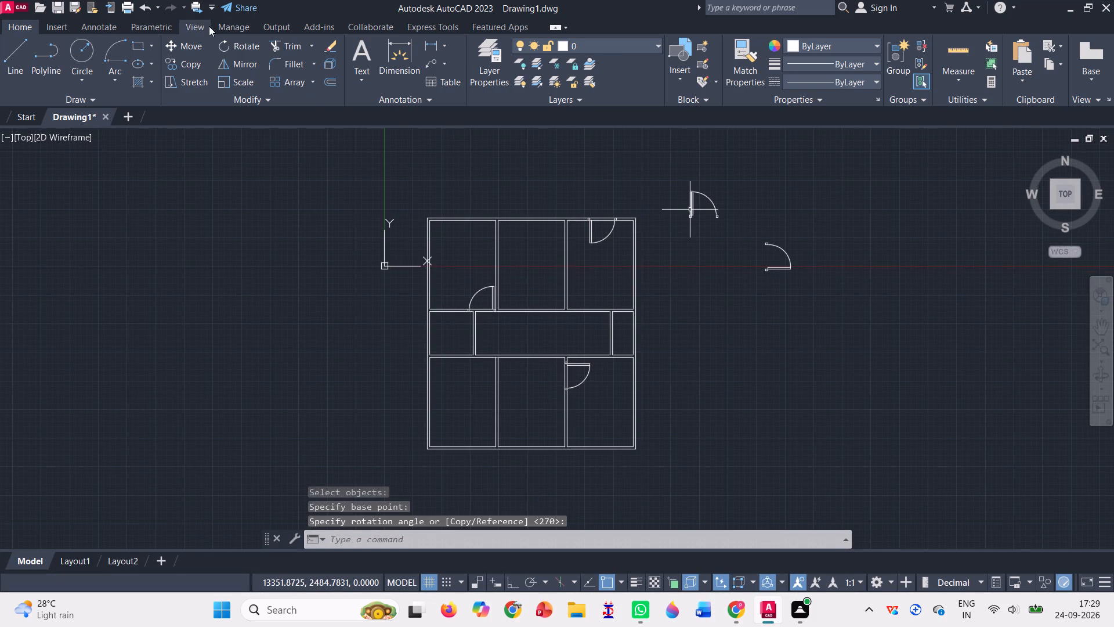
# Copy the rotated door by its left jamb's lower-left corner onto the lower line of the north-east room's south wall, near the west end.
pyautogui.click(183, 62)
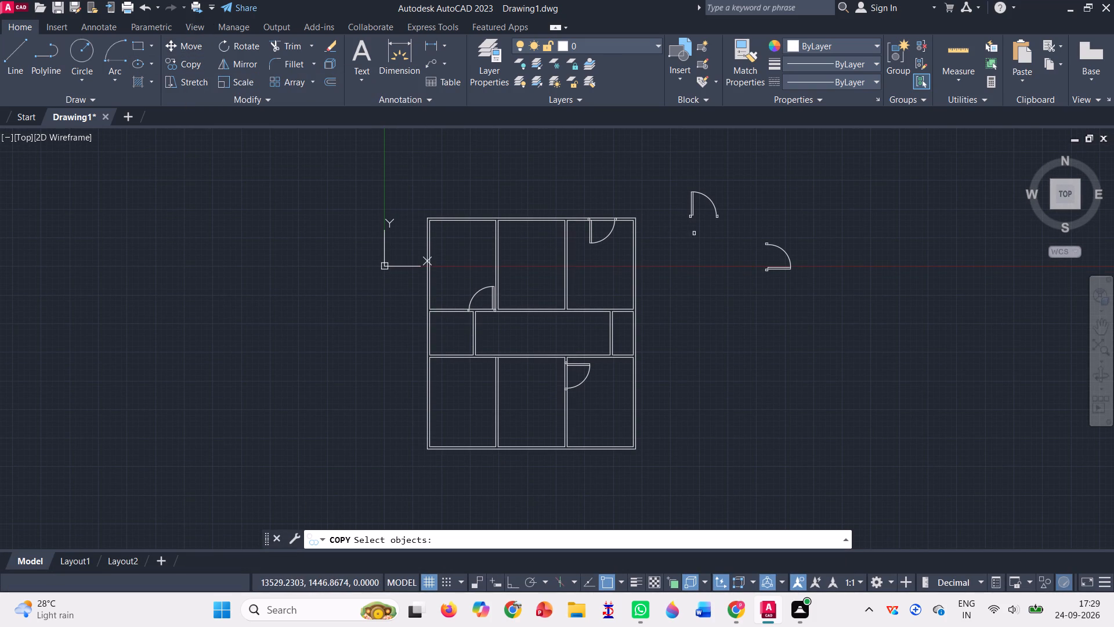
pyautogui.moveTo(688, 225); pyautogui.dragTo(735, 196)
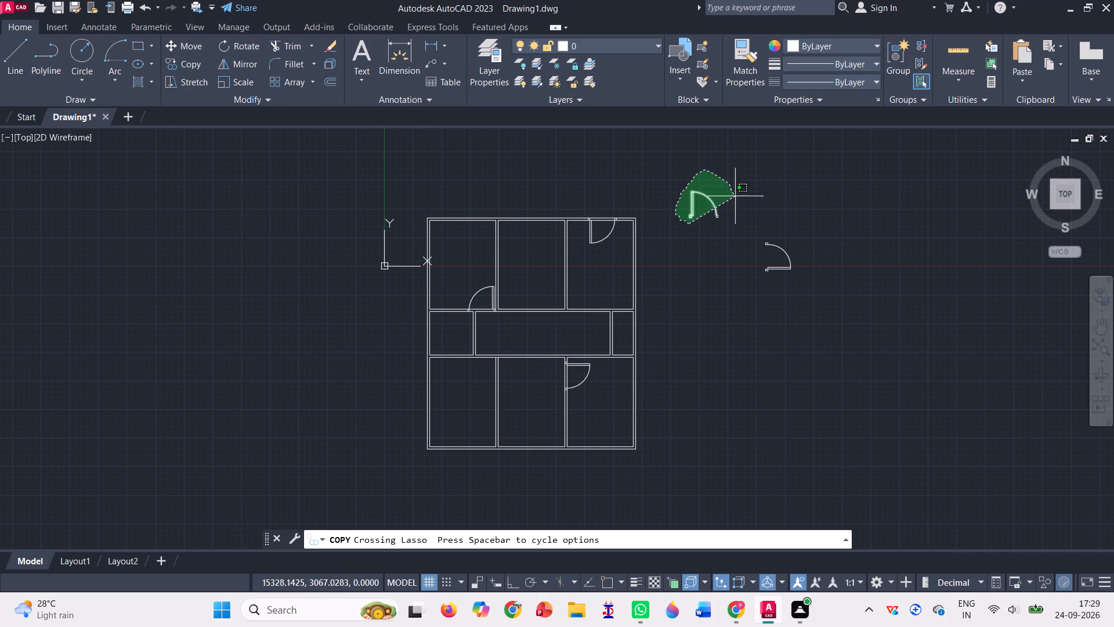
pyautogui.moveTo(735, 196); pyautogui.dragTo(738, 232)
pyautogui.press('Return')
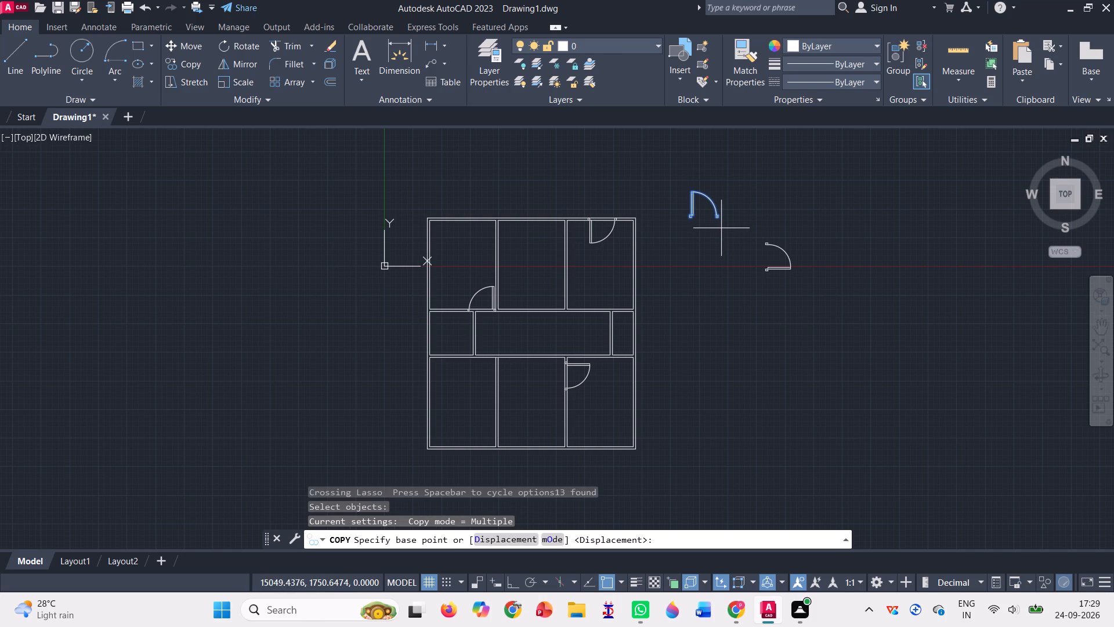
pyautogui.scroll(3, 704, 228)
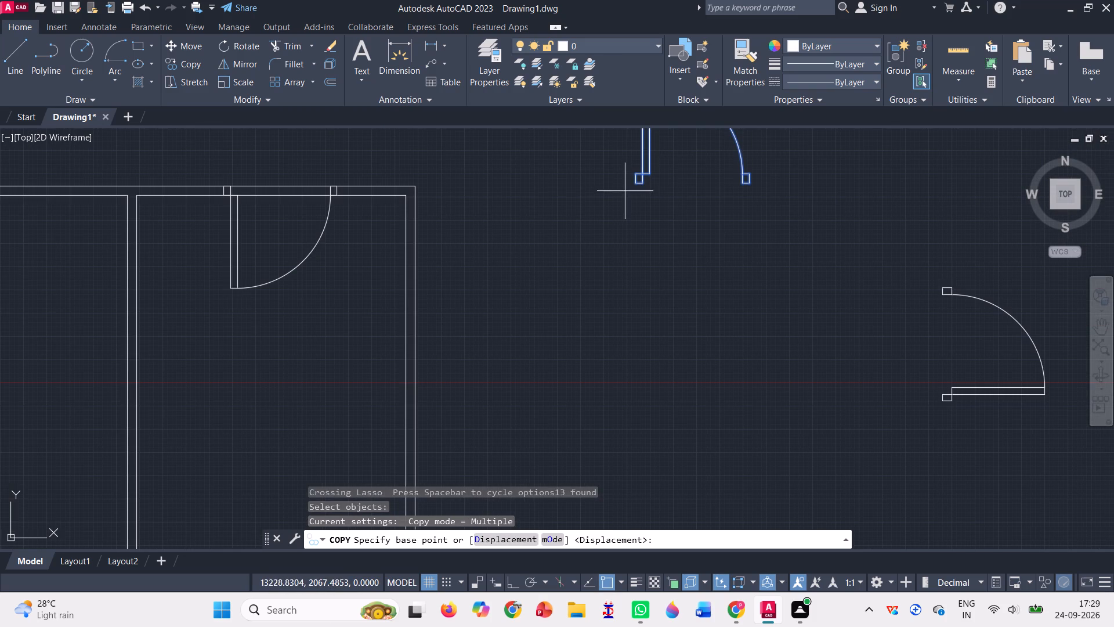
pyautogui.click(634, 182)
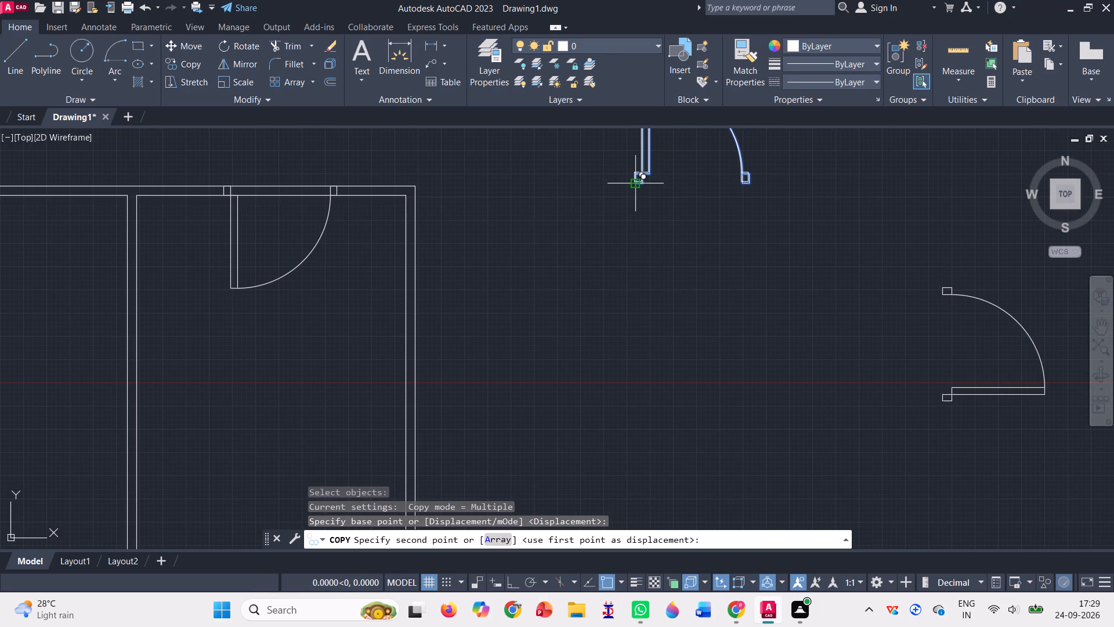
pyautogui.scroll(-3, 636, 185)
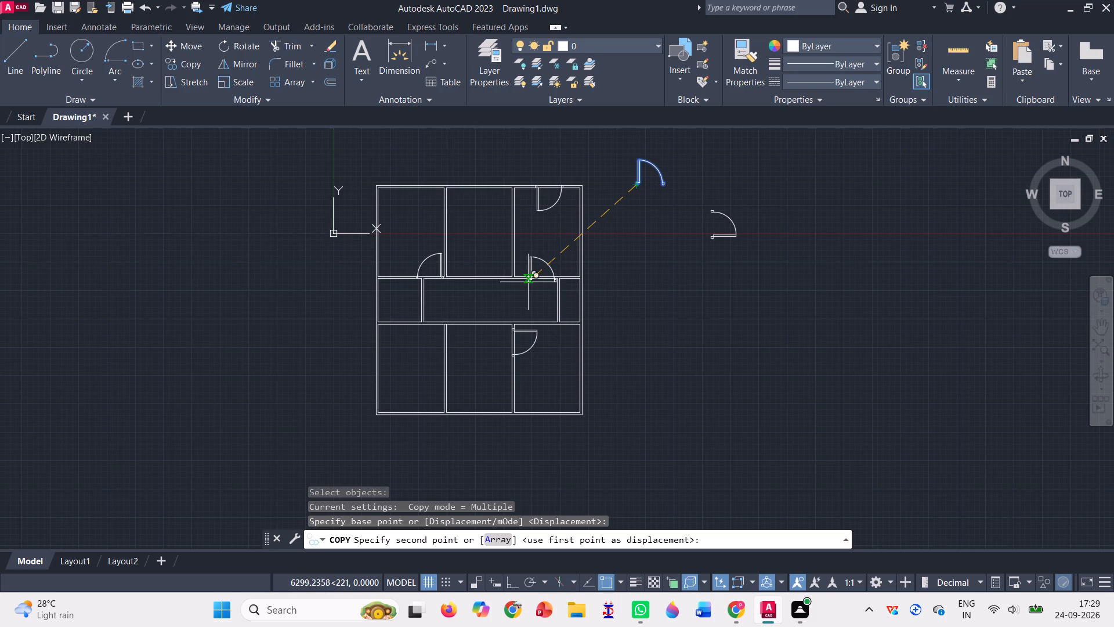
pyautogui.scroll(5, 526, 282)
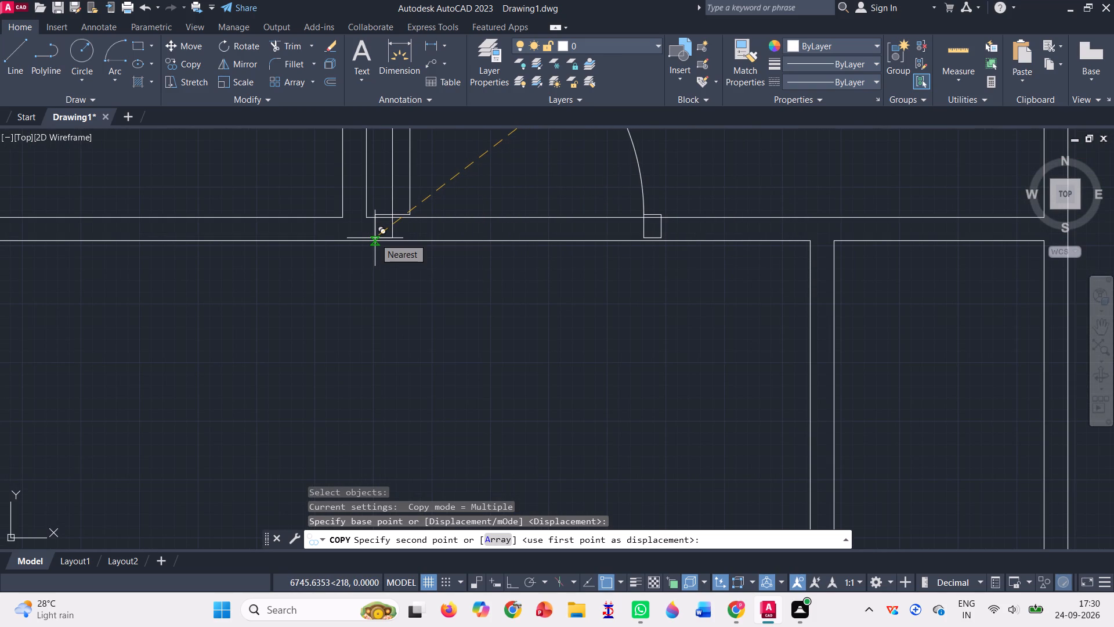
pyautogui.click(375, 238)
pyautogui.scroll(-2, 479, 337)
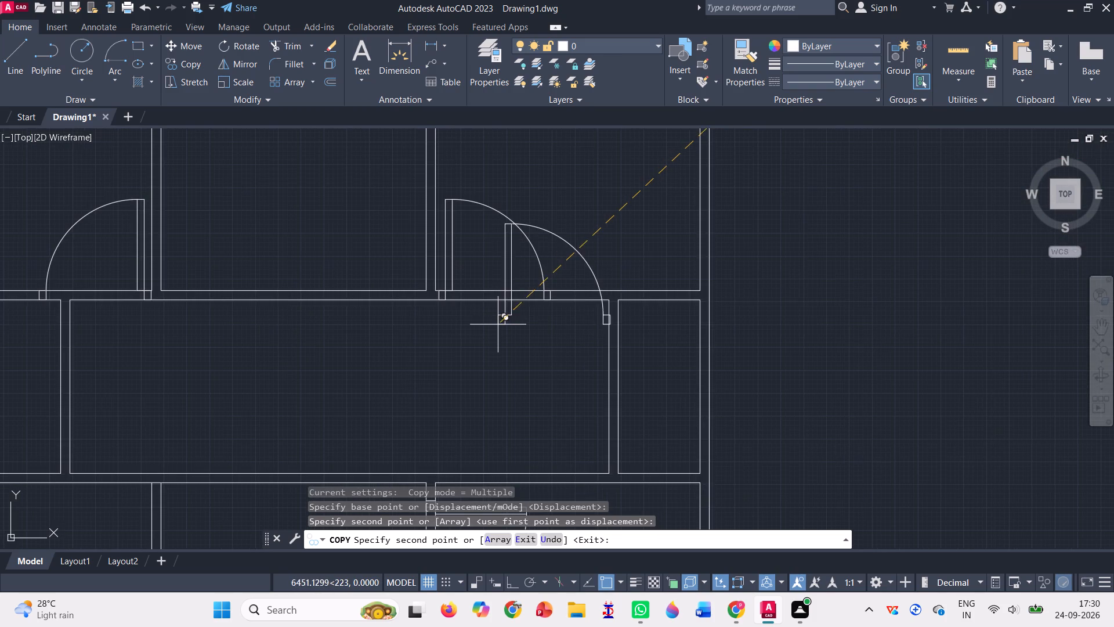
pyautogui.scroll(-4, 500, 323)
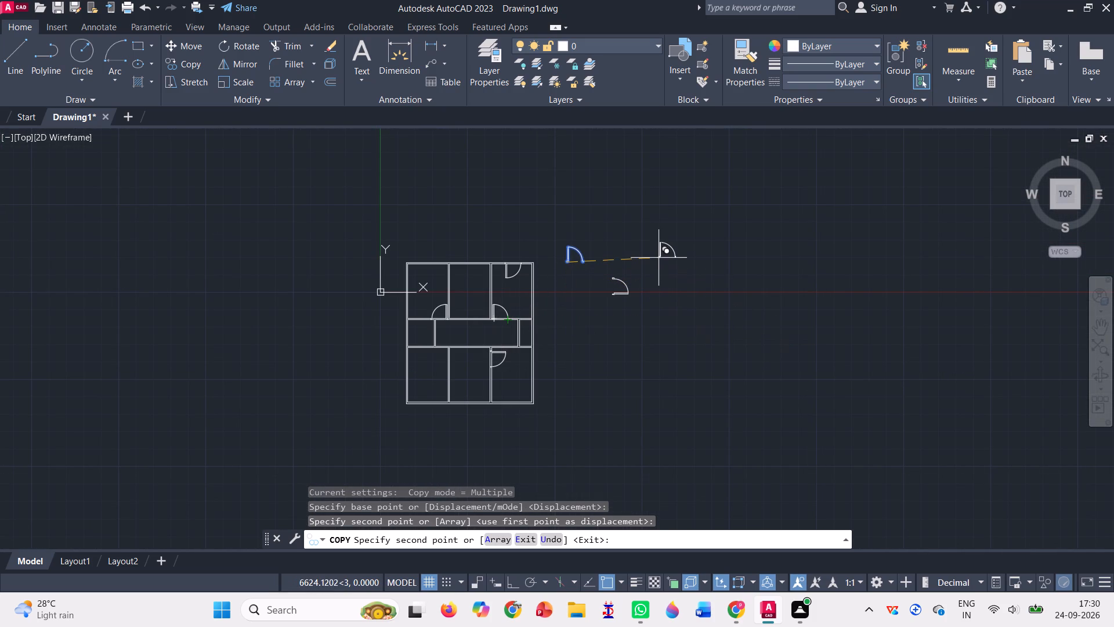
pyautogui.press('Escape')
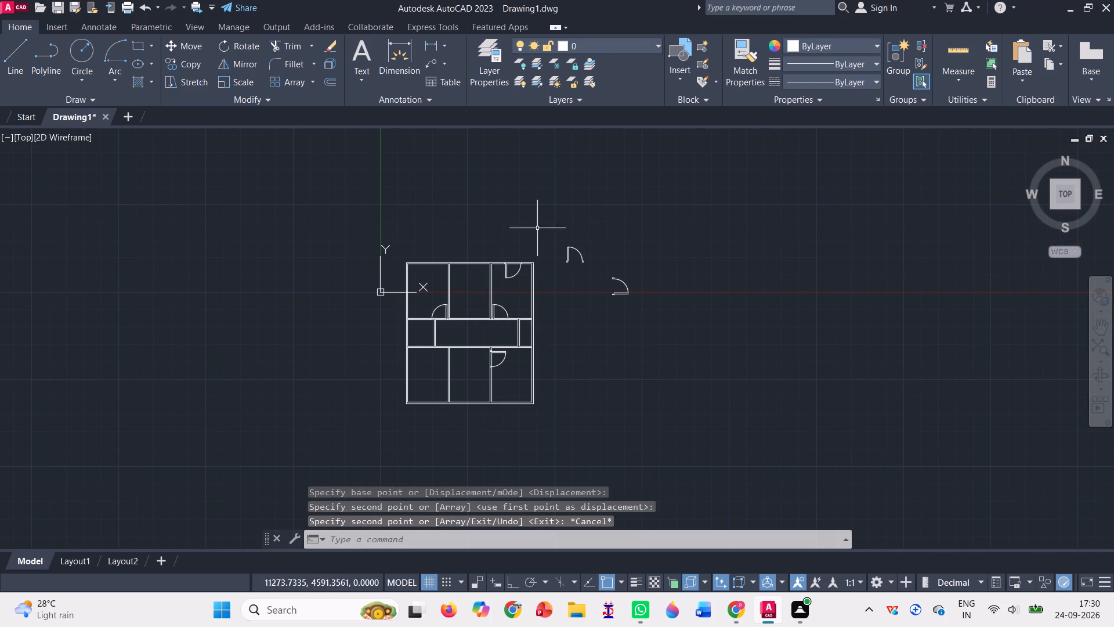
# Mirror the lower spare door symbol east of the plan about a vertical line through its lower jamb's west edge, keeping the original.
pyautogui.doubleClick(242, 59)
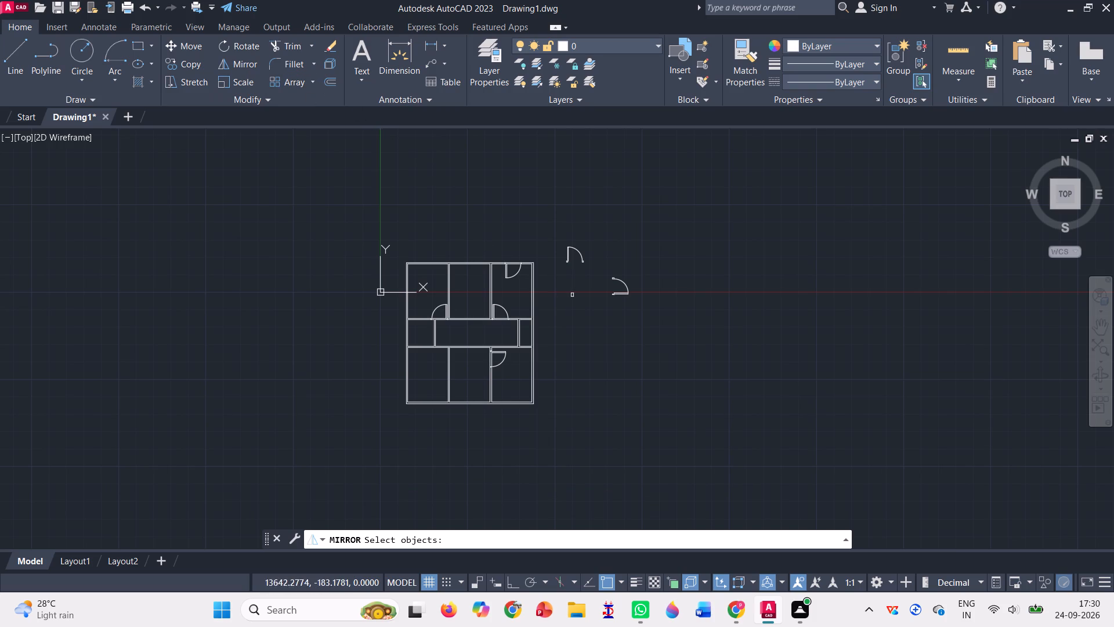
pyautogui.moveTo(606, 302); pyautogui.dragTo(585, 283)
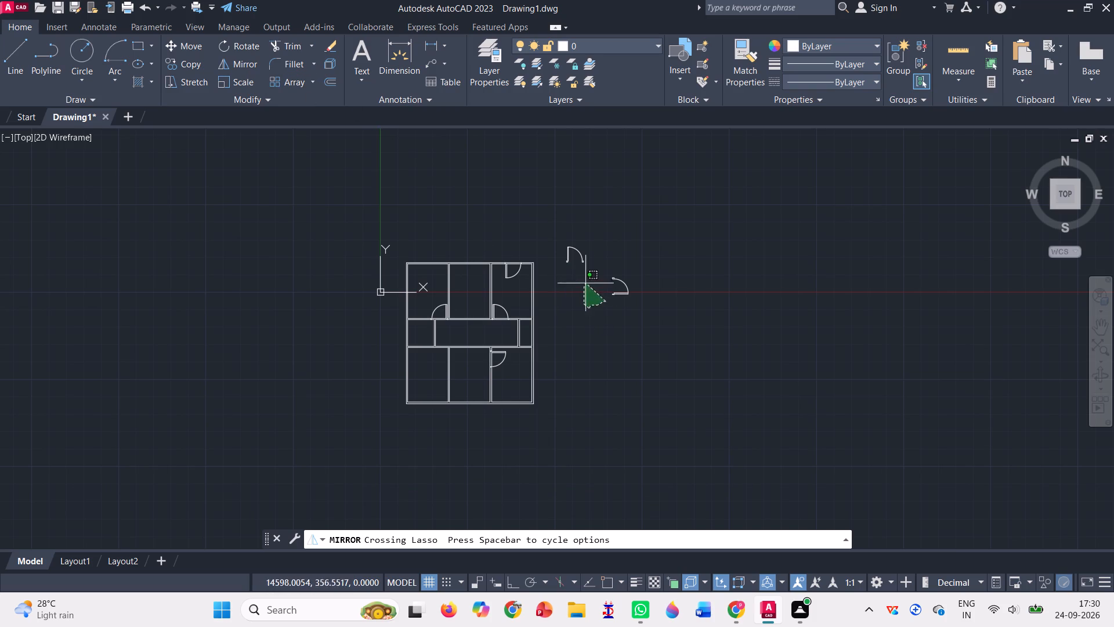
pyautogui.moveTo(585, 283); pyautogui.dragTo(657, 288)
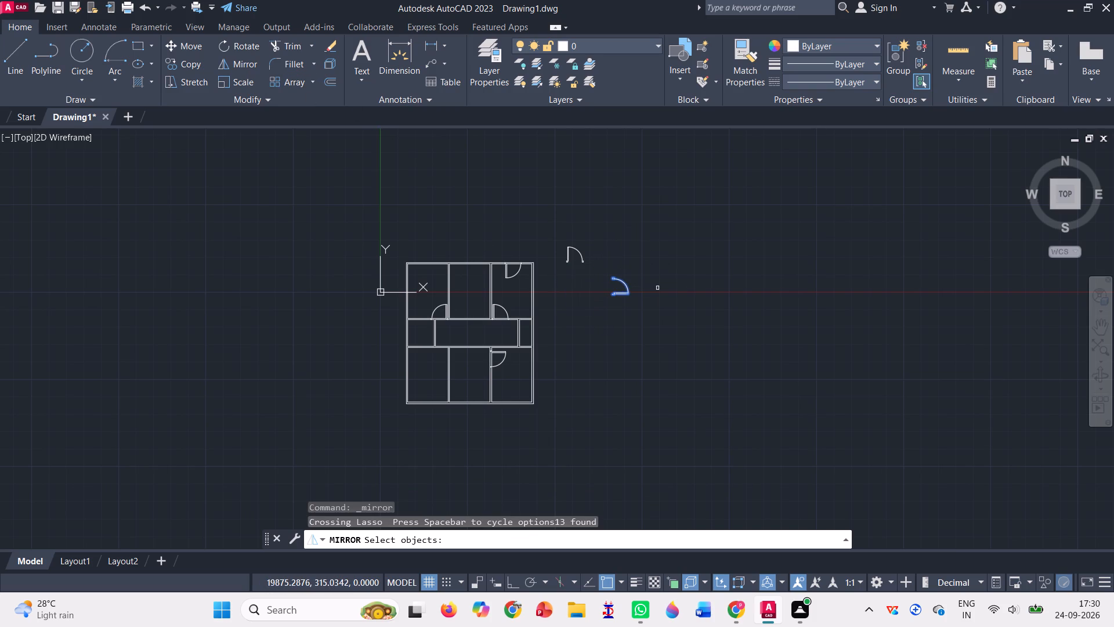
pyautogui.press('Return')
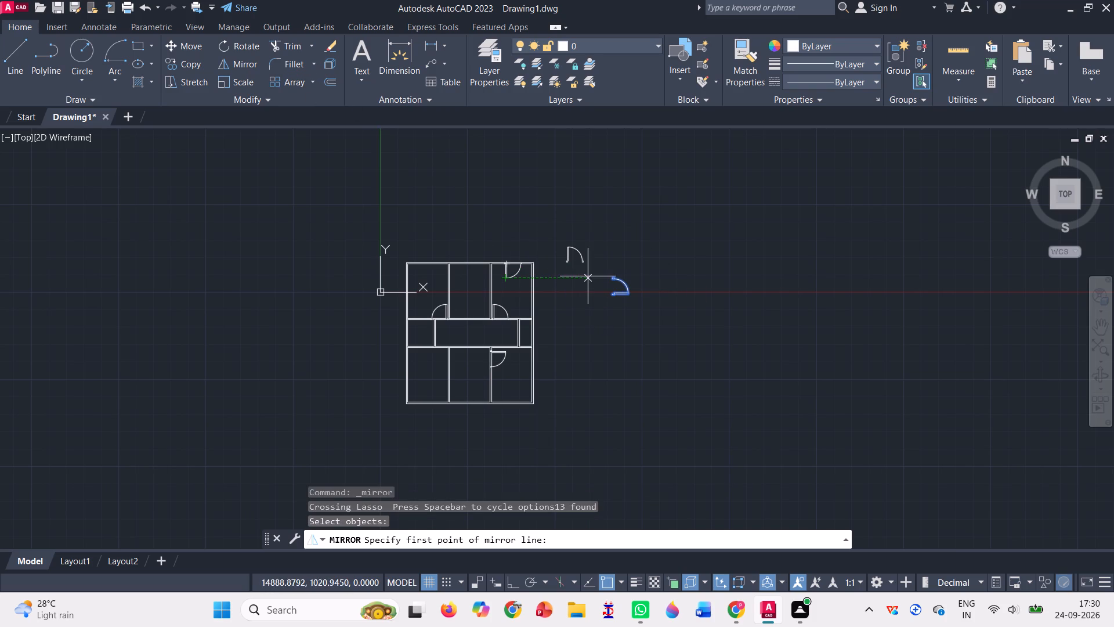
pyautogui.scroll(5, 603, 298)
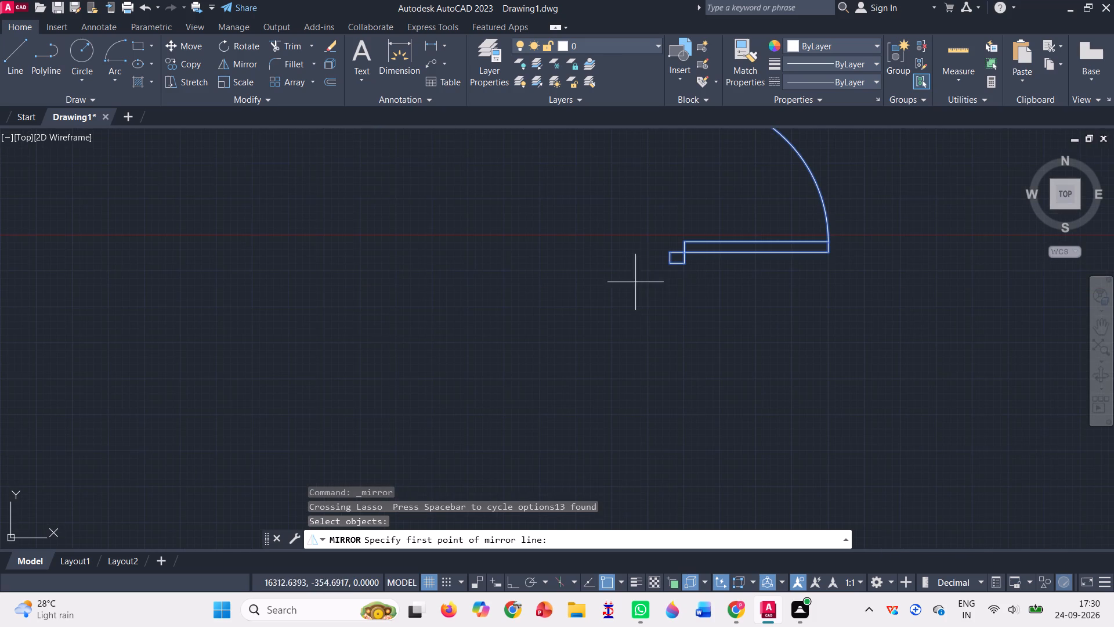
pyautogui.click(668, 268)
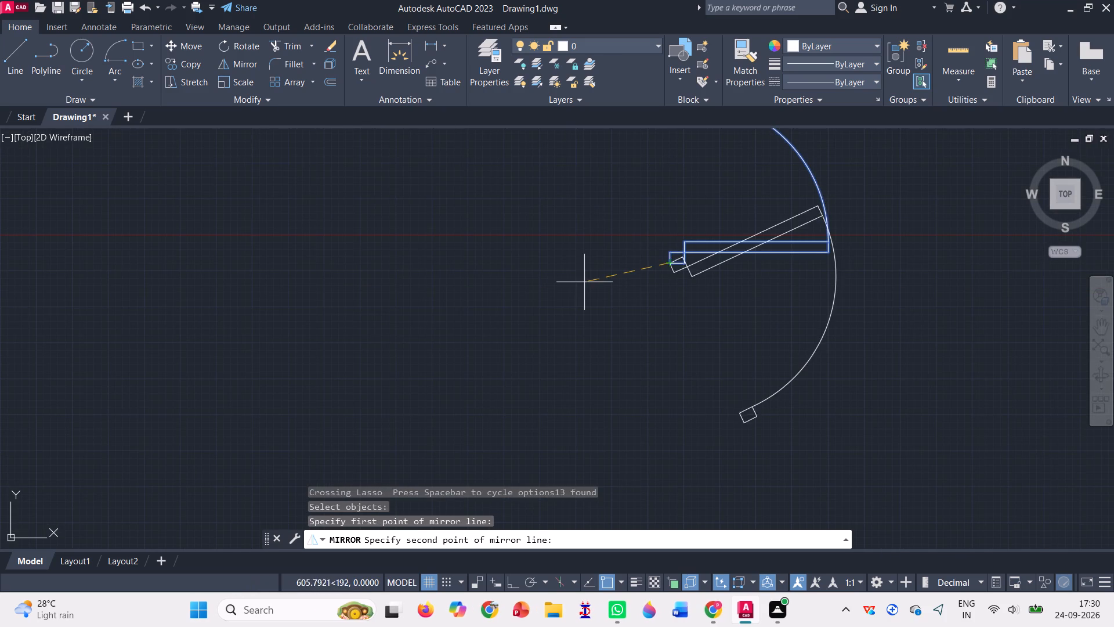
pyautogui.click(663, 368)
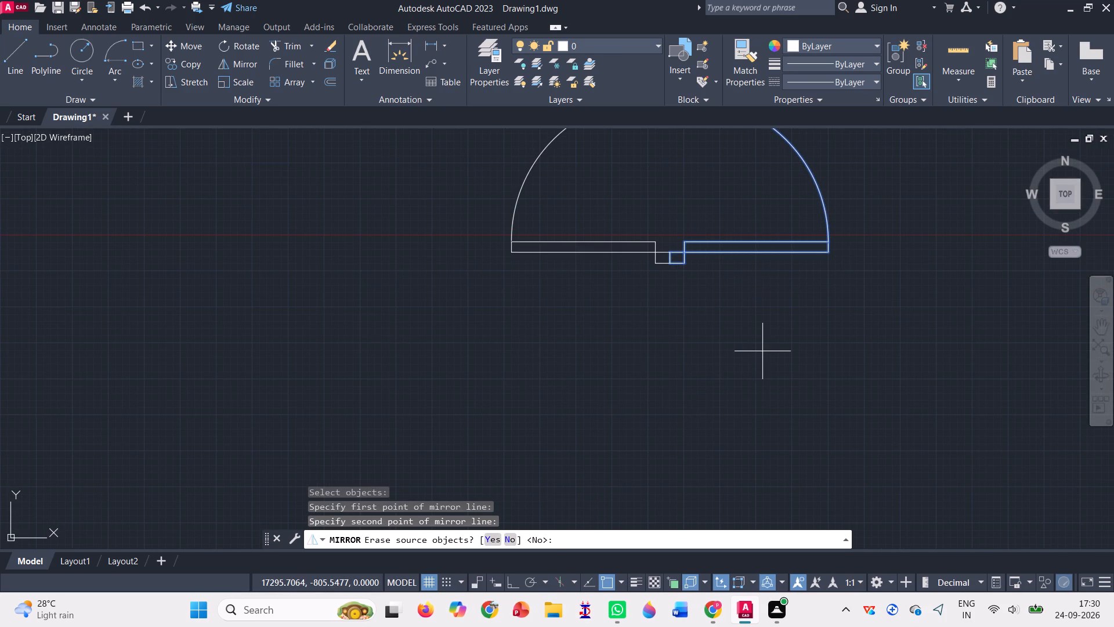
pyautogui.scroll(-1, 762, 349)
pyautogui.click(712, 246)
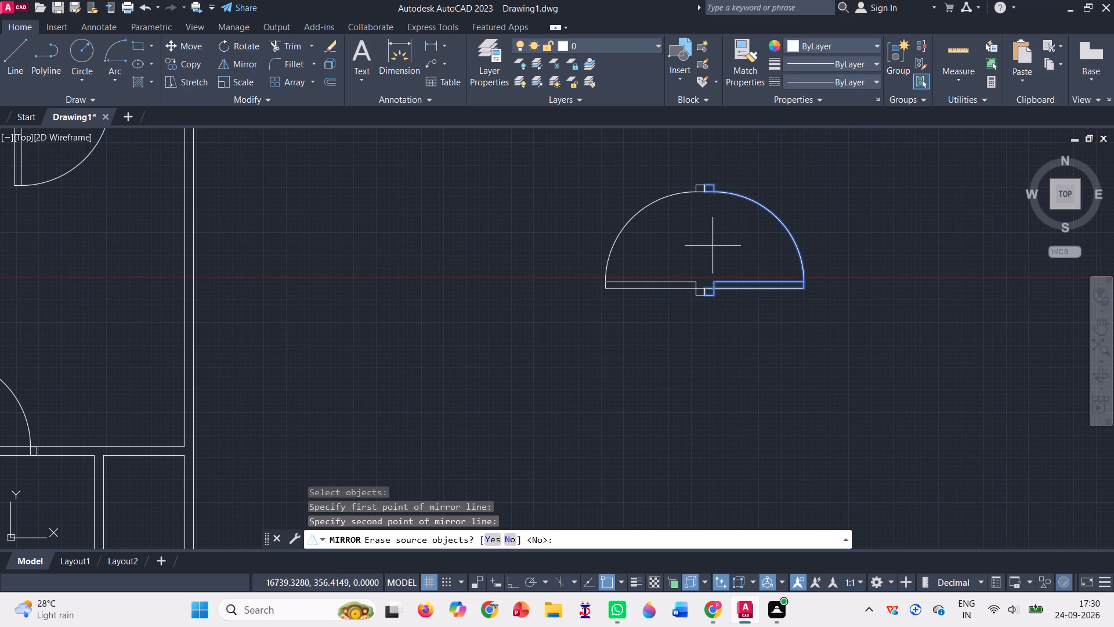
pyautogui.press('Return')
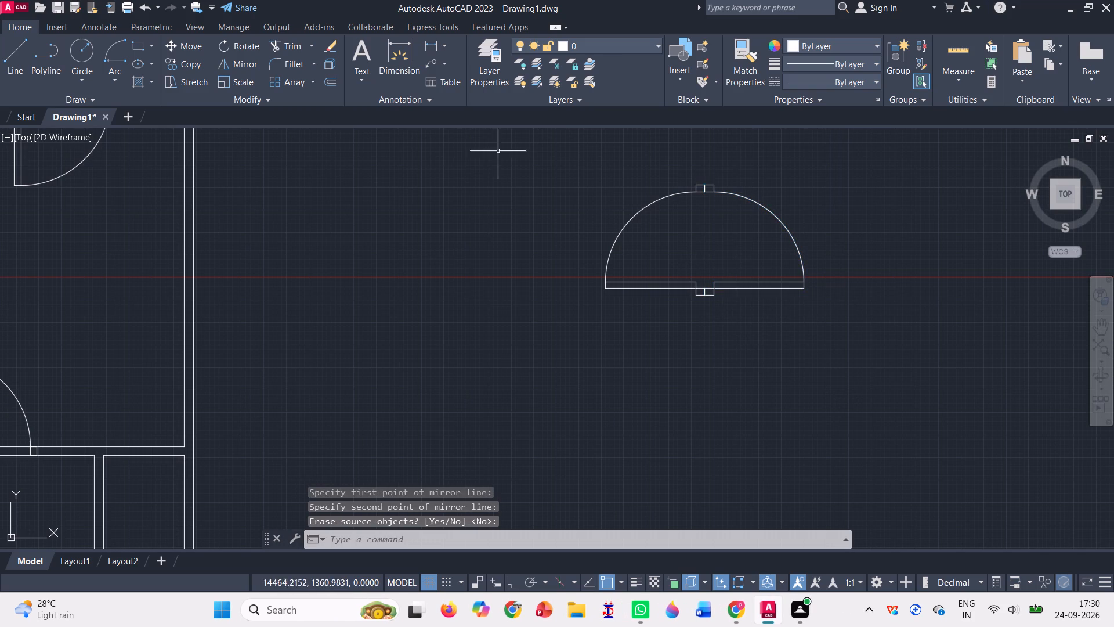
# Trim away the original eastern door half, including its arc, leaf and both jambs, leaving only the mirrored western door.
pyautogui.click(189, 64)
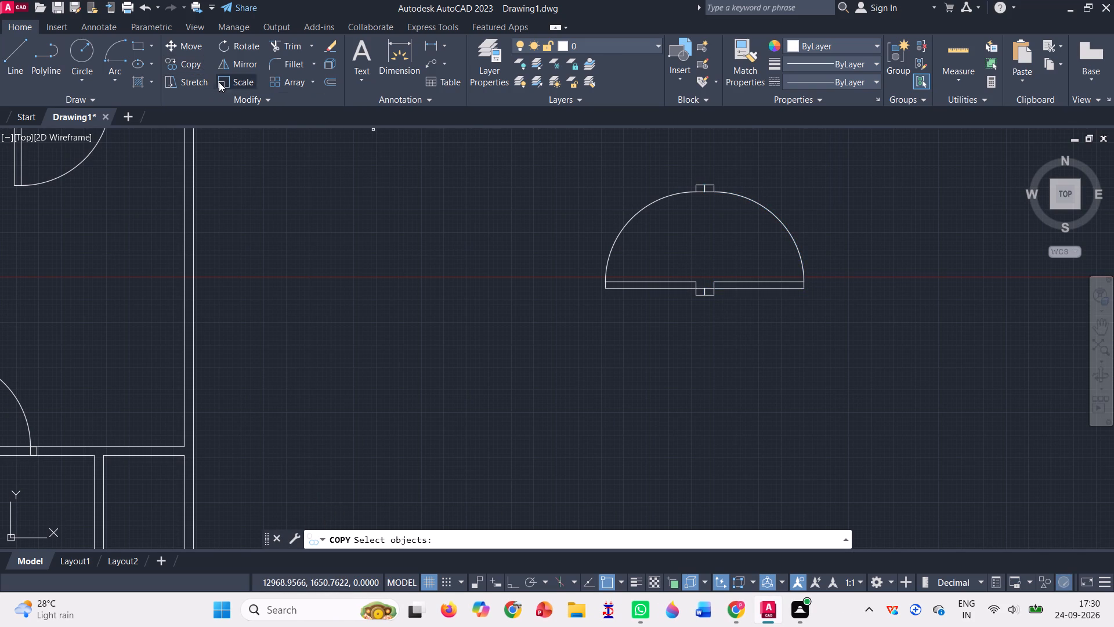
pyautogui.click(288, 46)
pyautogui.moveTo(715, 179); pyautogui.dragTo(715, 180)
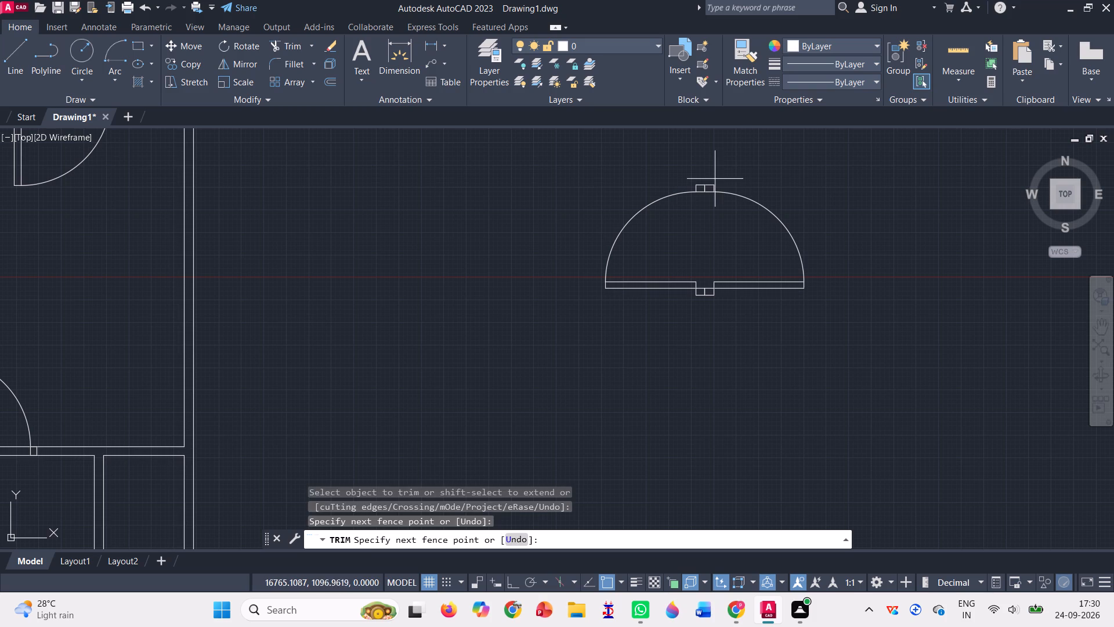
pyautogui.moveTo(715, 180); pyautogui.dragTo(715, 193)
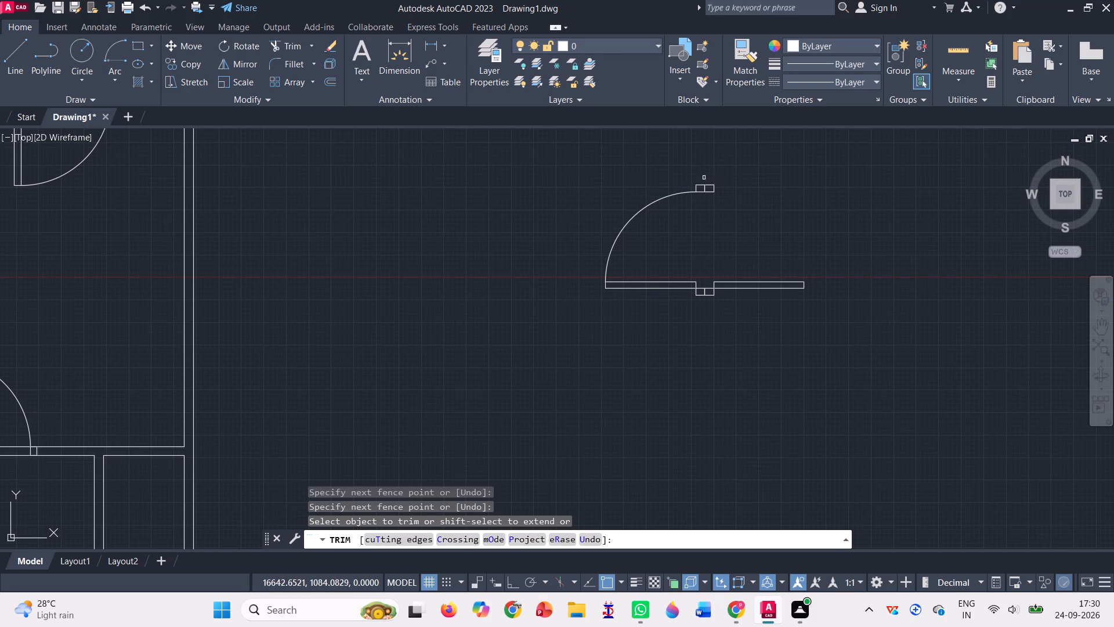
pyautogui.moveTo(710, 177); pyautogui.dragTo(714, 197)
pyautogui.click(714, 197)
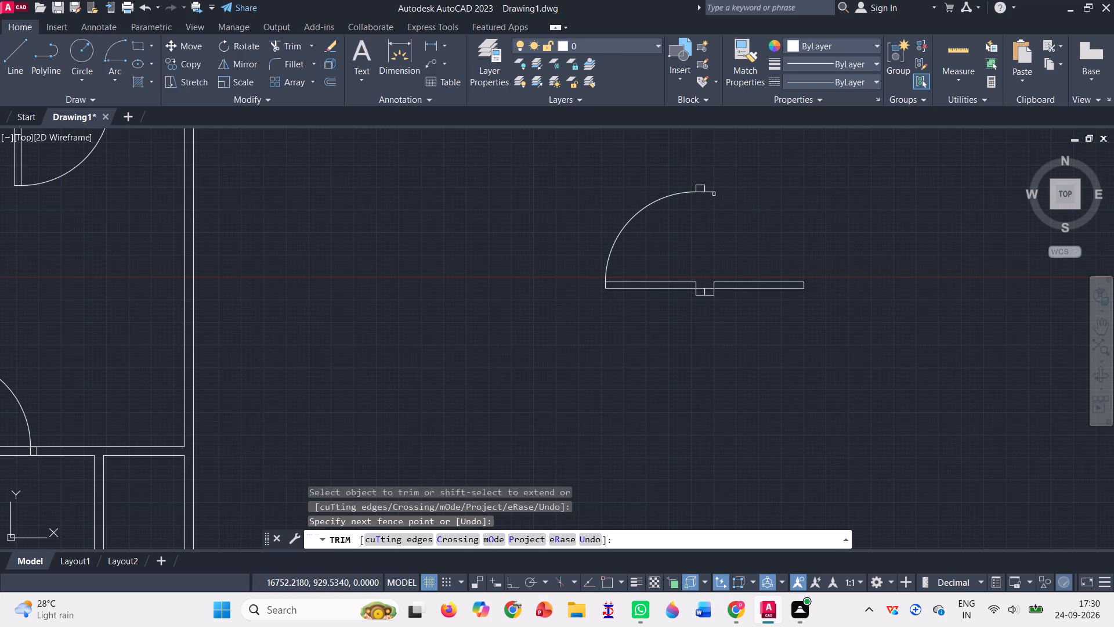
pyautogui.moveTo(712, 188); pyautogui.dragTo(715, 204)
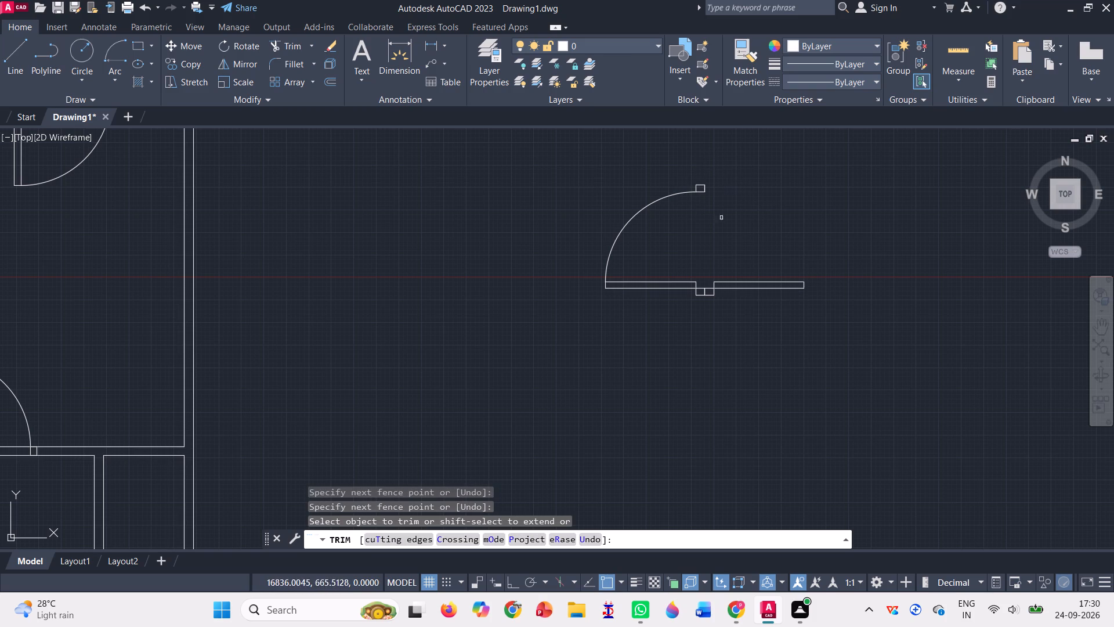
pyautogui.scroll(2, 705, 295)
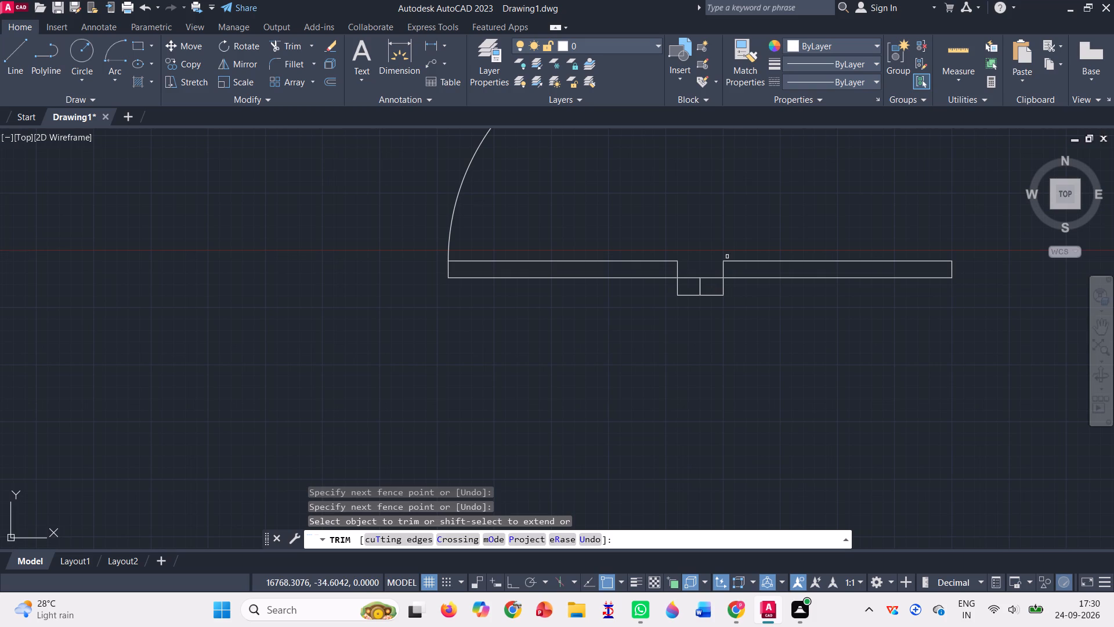
pyautogui.moveTo(717, 262); pyautogui.dragTo(721, 305)
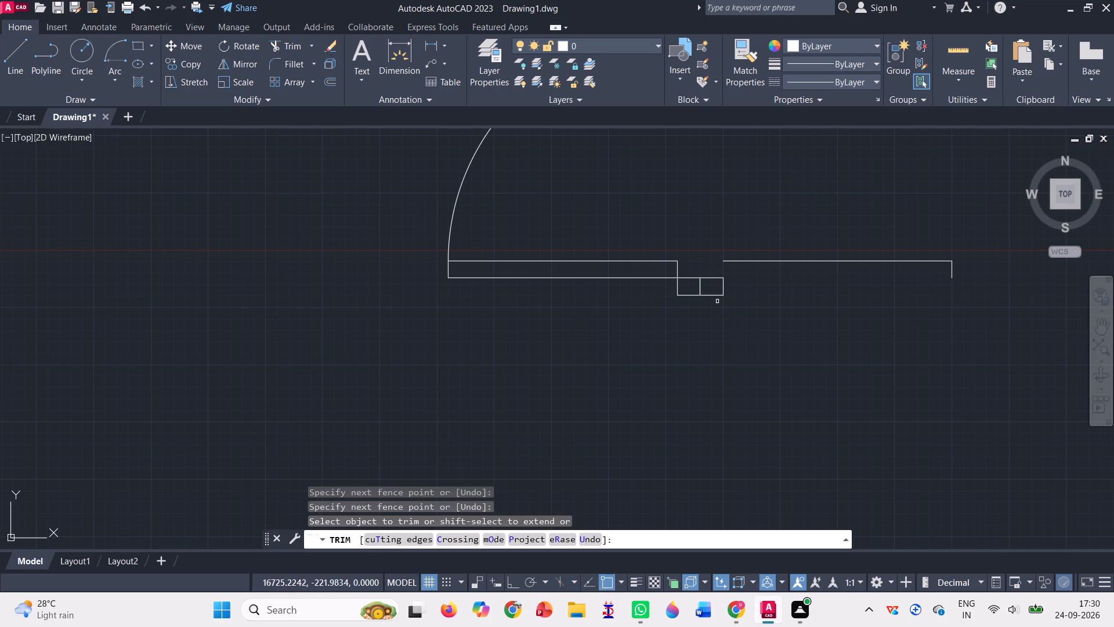
pyautogui.moveTo(714, 300); pyautogui.dragTo(727, 287)
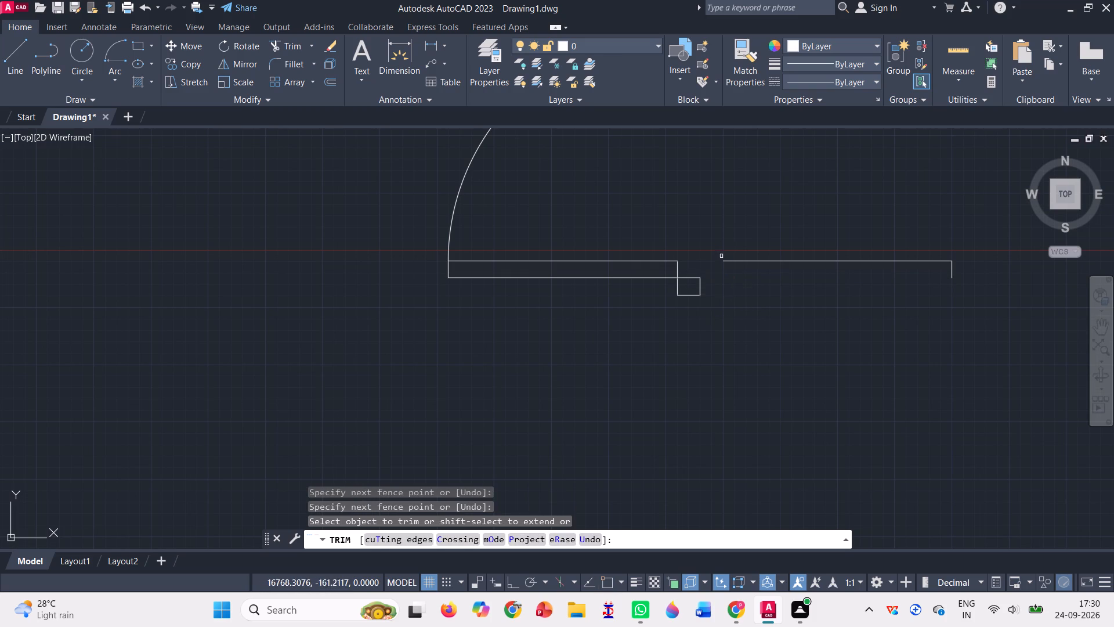
pyautogui.moveTo(729, 237); pyautogui.dragTo(958, 275)
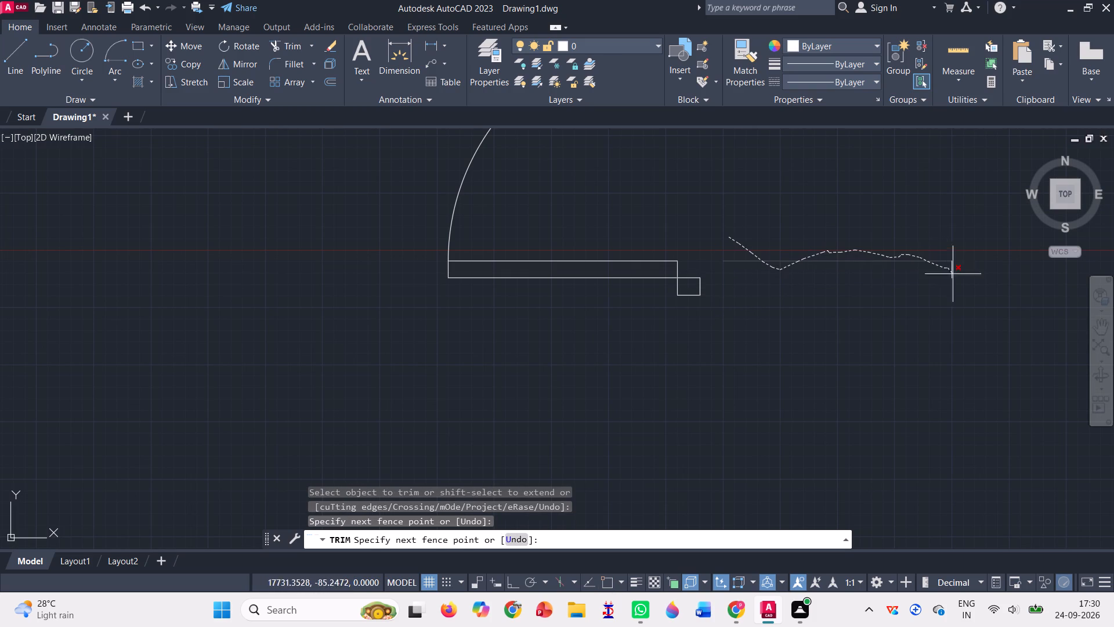
pyautogui.moveTo(958, 275); pyautogui.dragTo(975, 281)
pyautogui.scroll(-4, 778, 271)
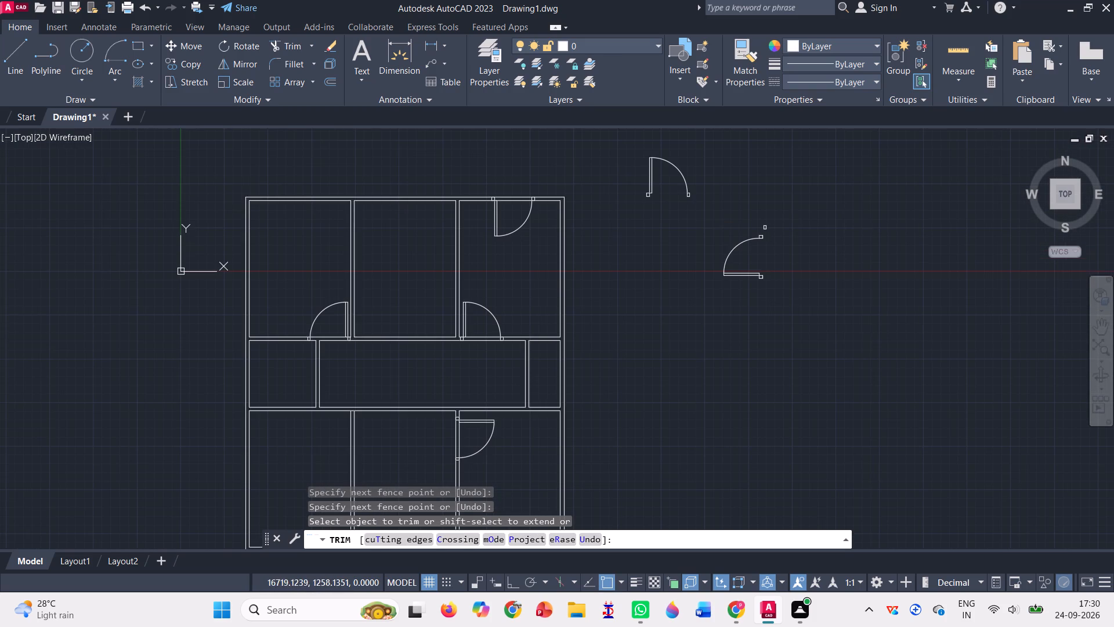
# Move the mirrored door by its lower jamb's lower-right corner onto the east line of the middle band's west partition, near the south end.
pyautogui.click(183, 41)
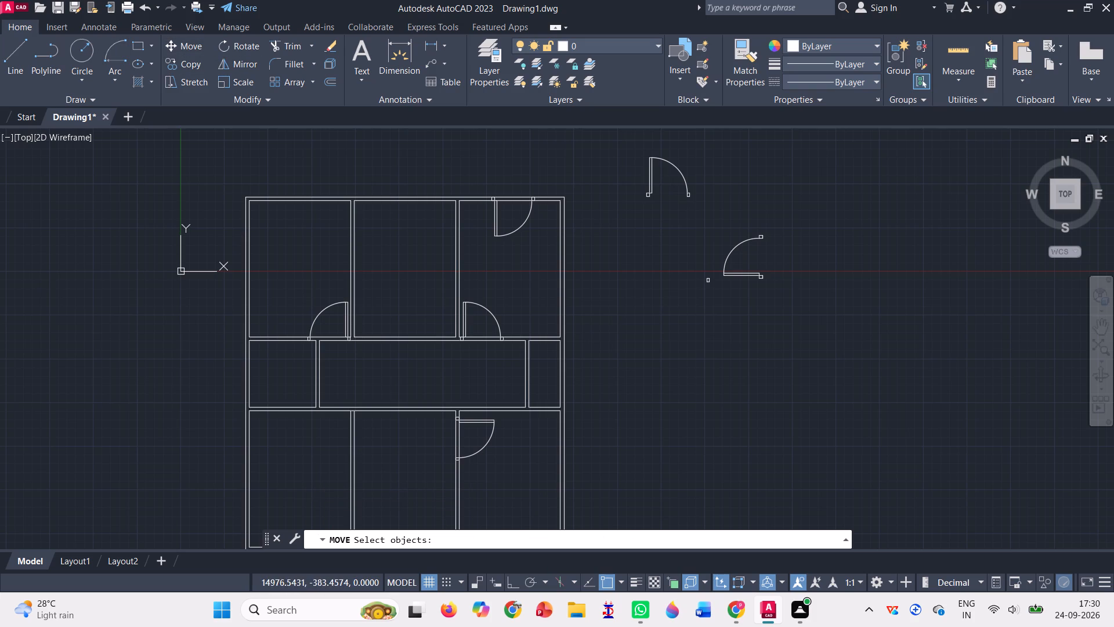
pyautogui.moveTo(711, 283); pyautogui.dragTo(786, 301)
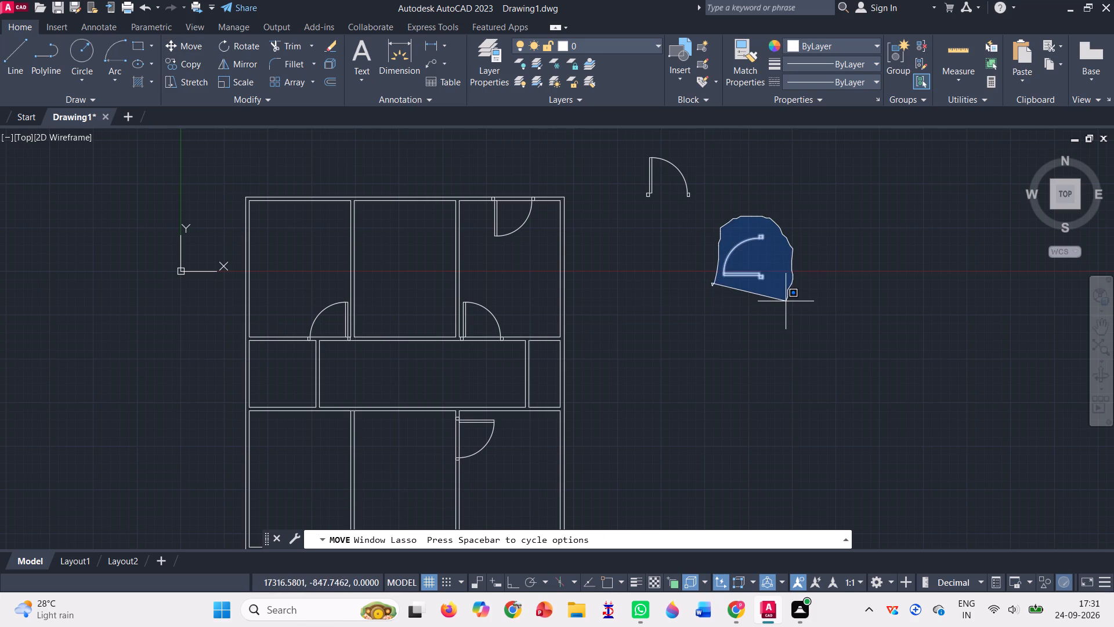
pyautogui.moveTo(786, 301); pyautogui.dragTo(784, 301)
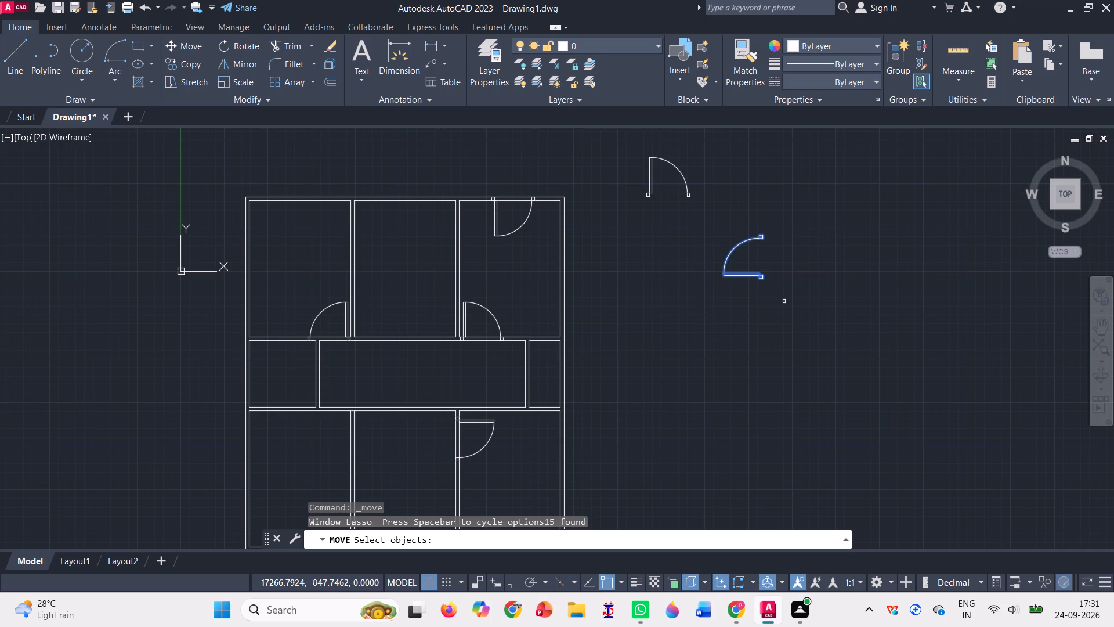
pyautogui.press('Return')
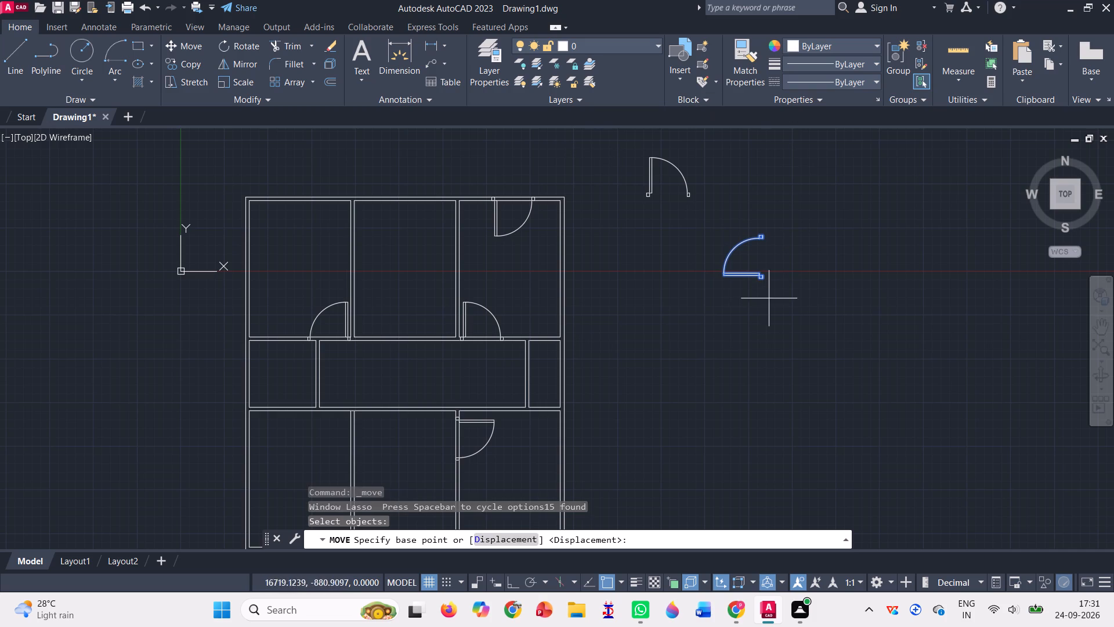
pyautogui.scroll(3, 776, 287)
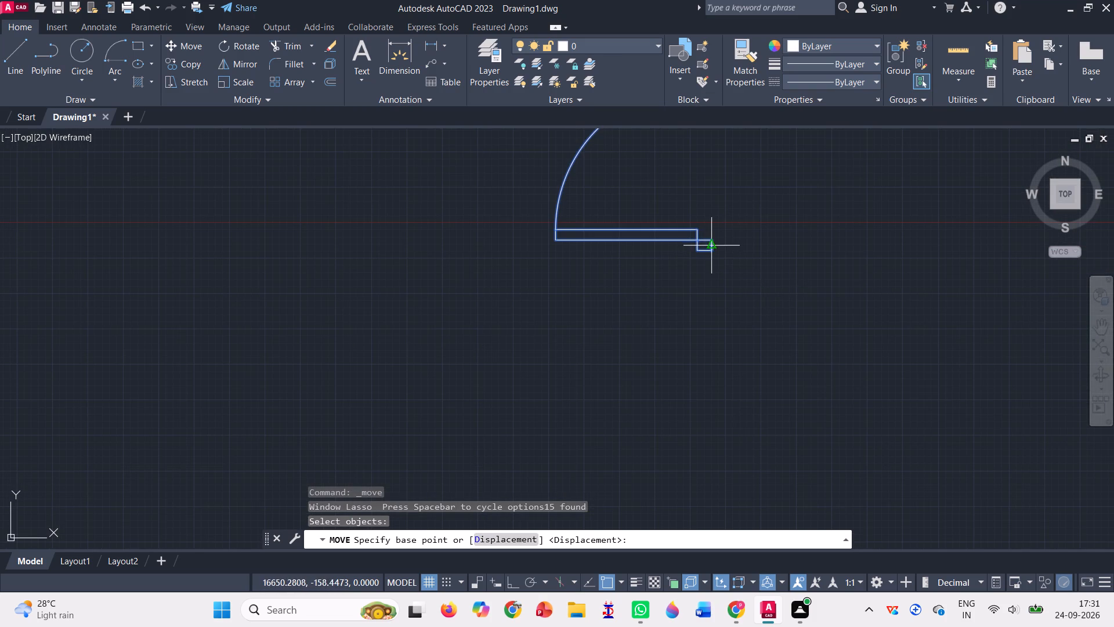
pyautogui.click(713, 254)
pyautogui.scroll(-5, 728, 251)
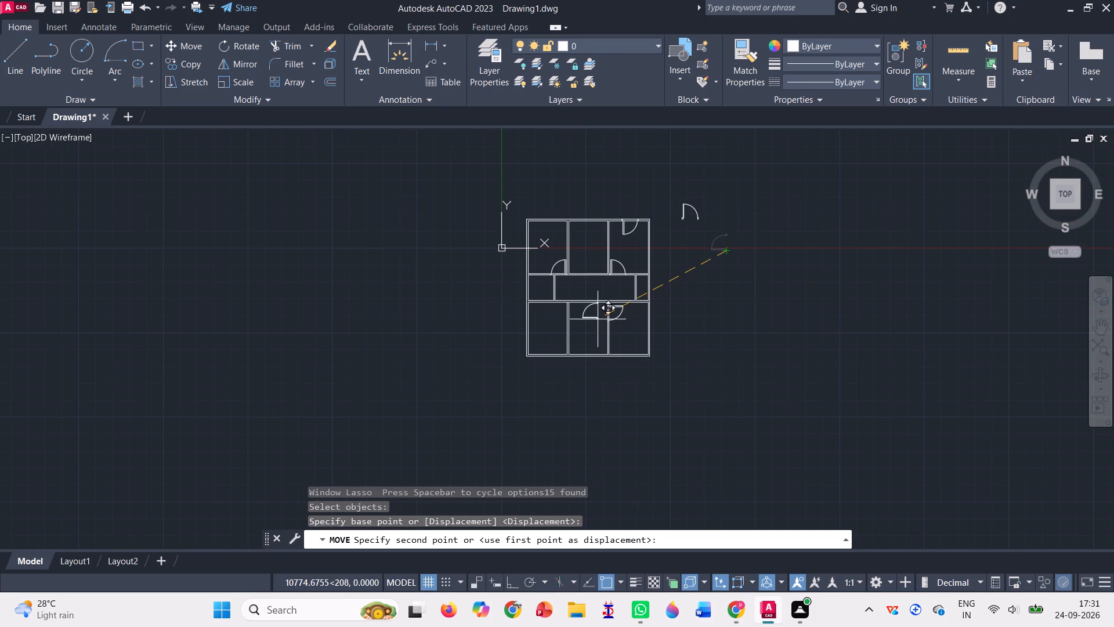
pyautogui.scroll(3, 556, 294)
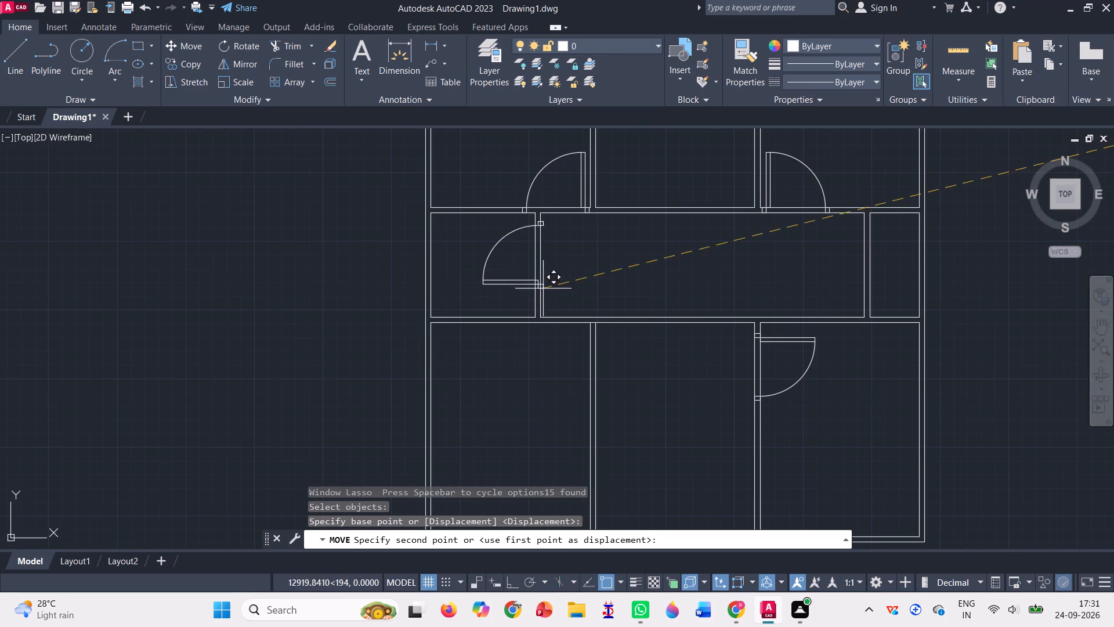
pyautogui.scroll(3, 543, 306)
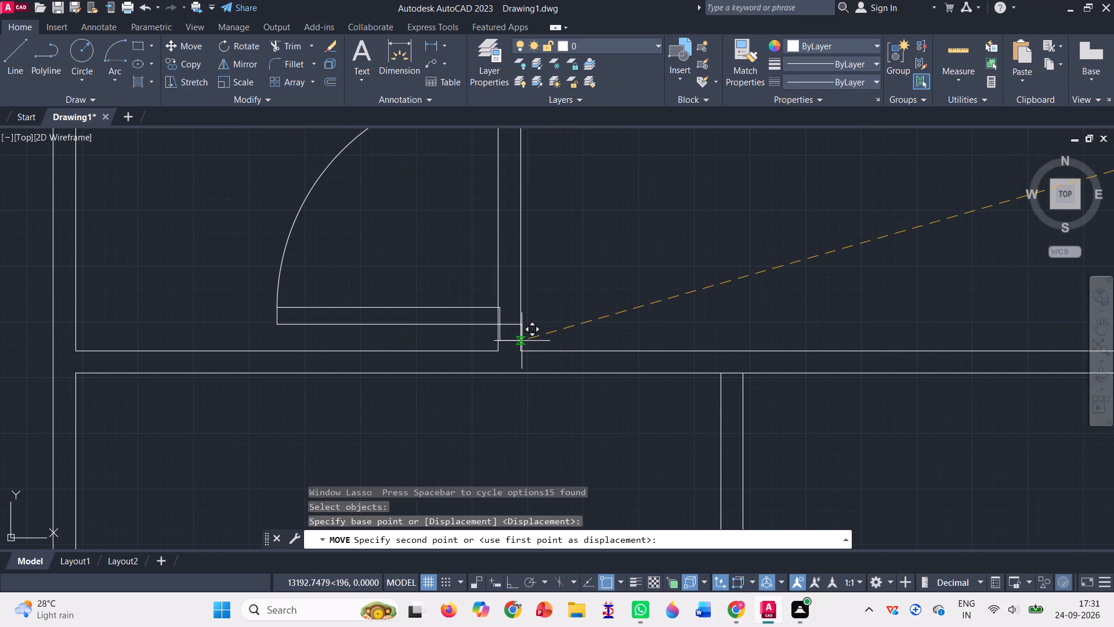
pyautogui.click(522, 341)
pyautogui.scroll(-3, 546, 331)
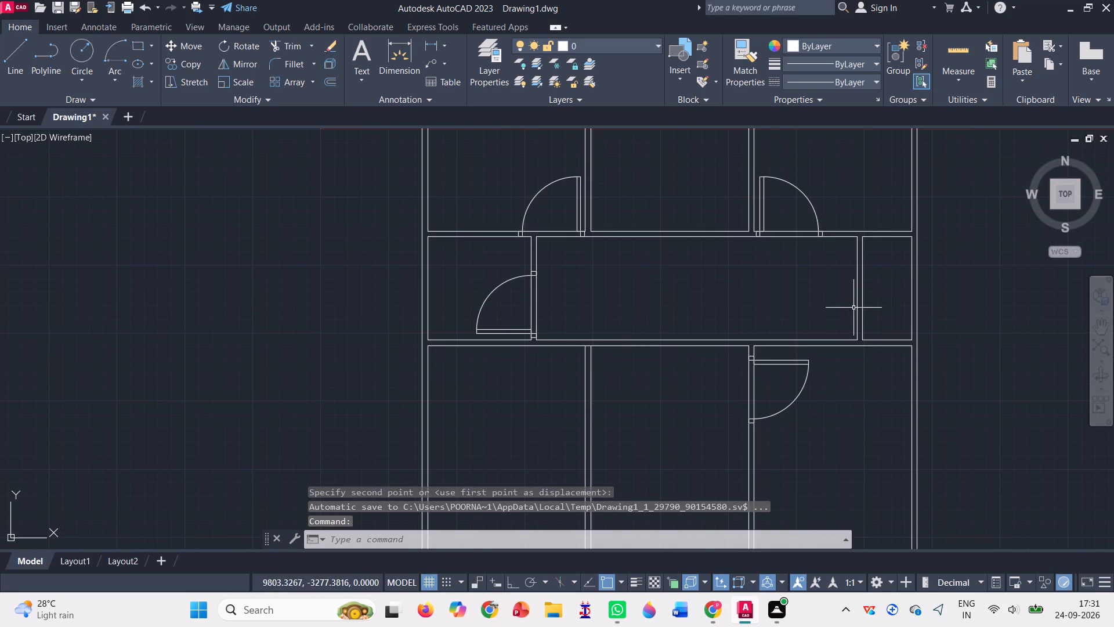
# Move the middle band's west partition together with its door and jambs about 350 west along the band's north wall line.
pyautogui.click(194, 44)
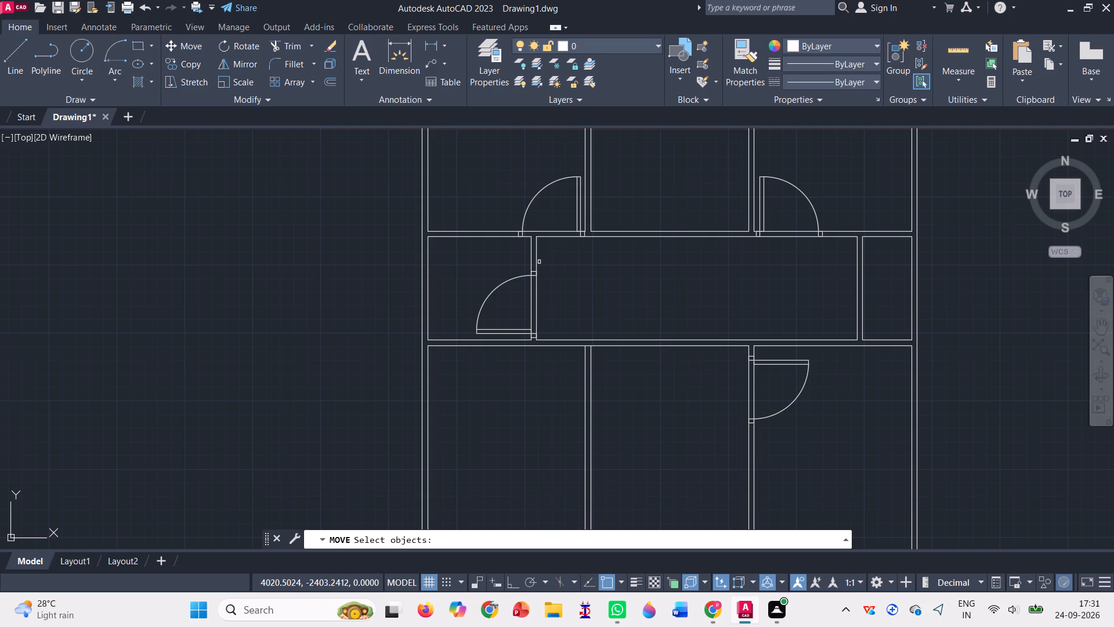
pyautogui.click(534, 257)
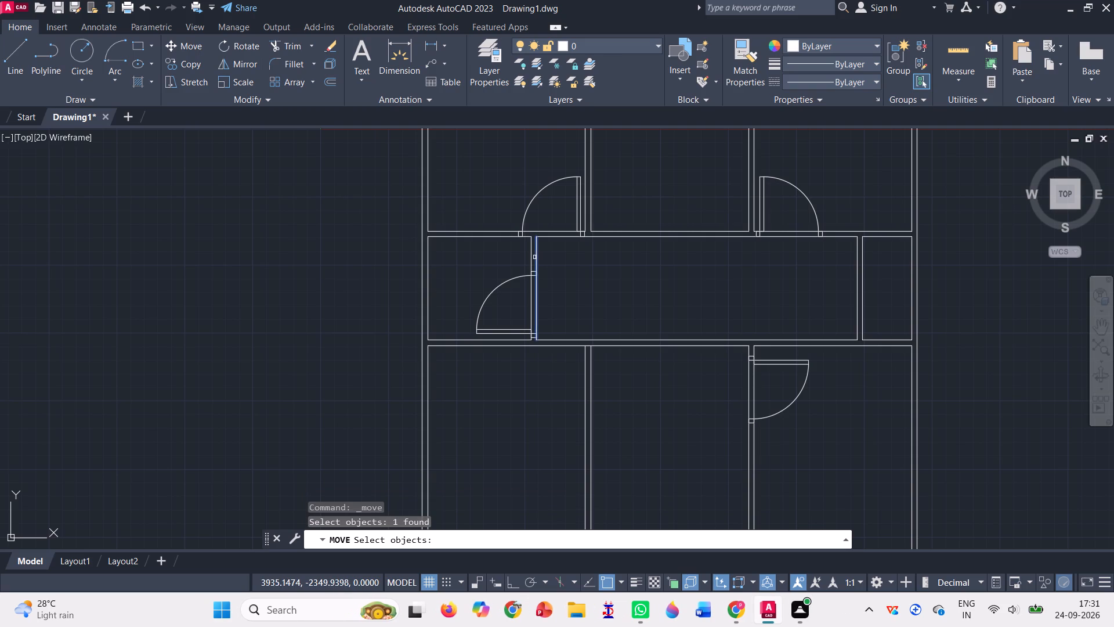
pyautogui.click(529, 261)
pyautogui.click(501, 296)
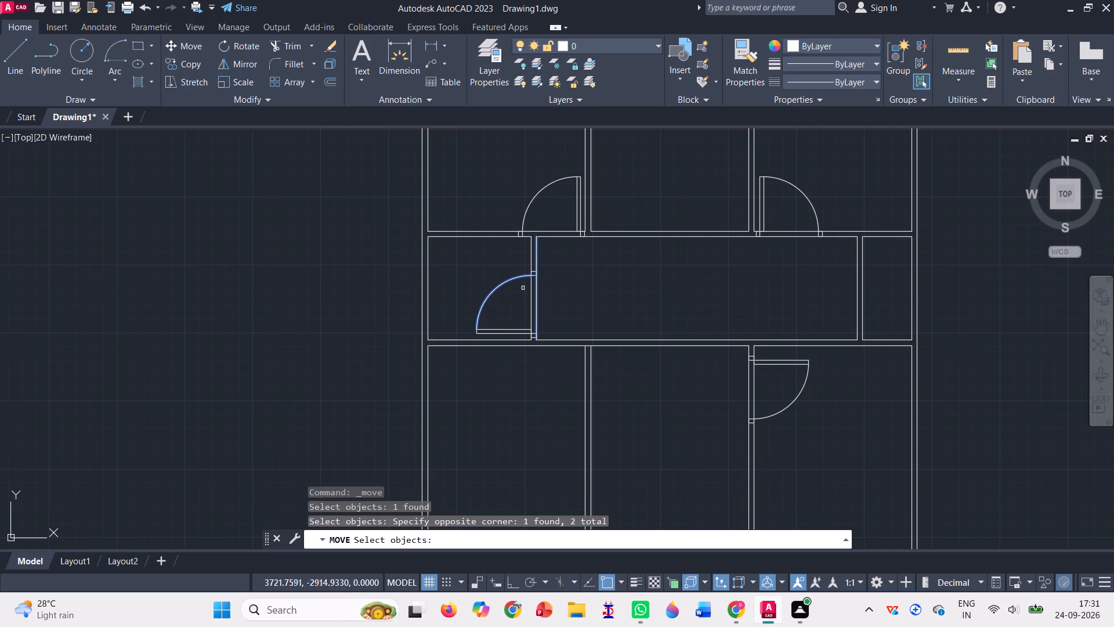
pyautogui.click(531, 249)
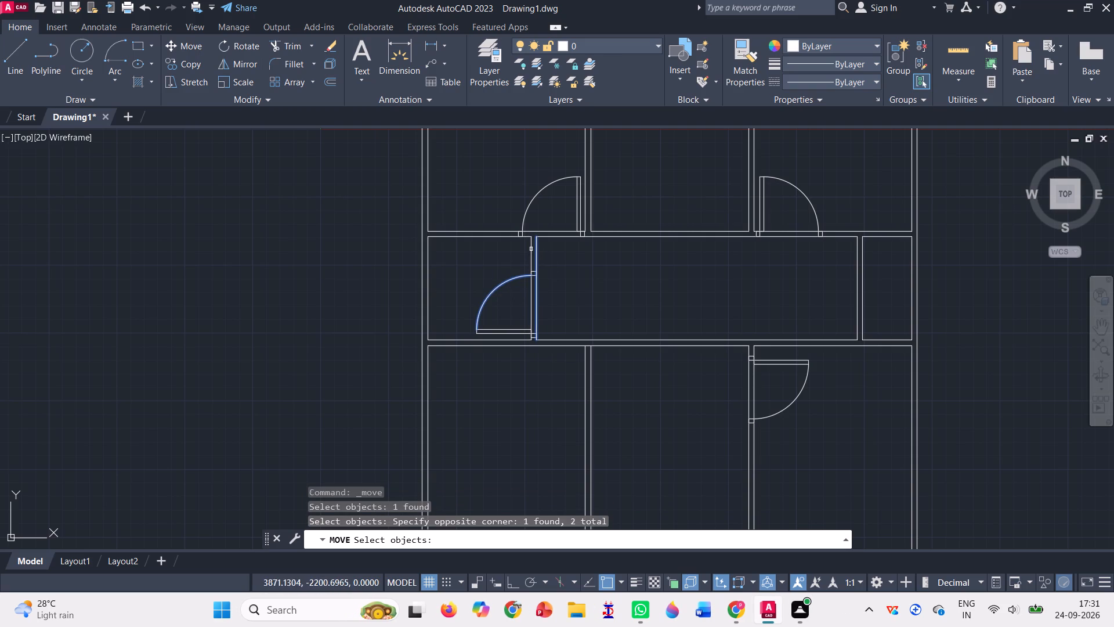
pyautogui.moveTo(518, 262); pyautogui.dragTo(540, 312)
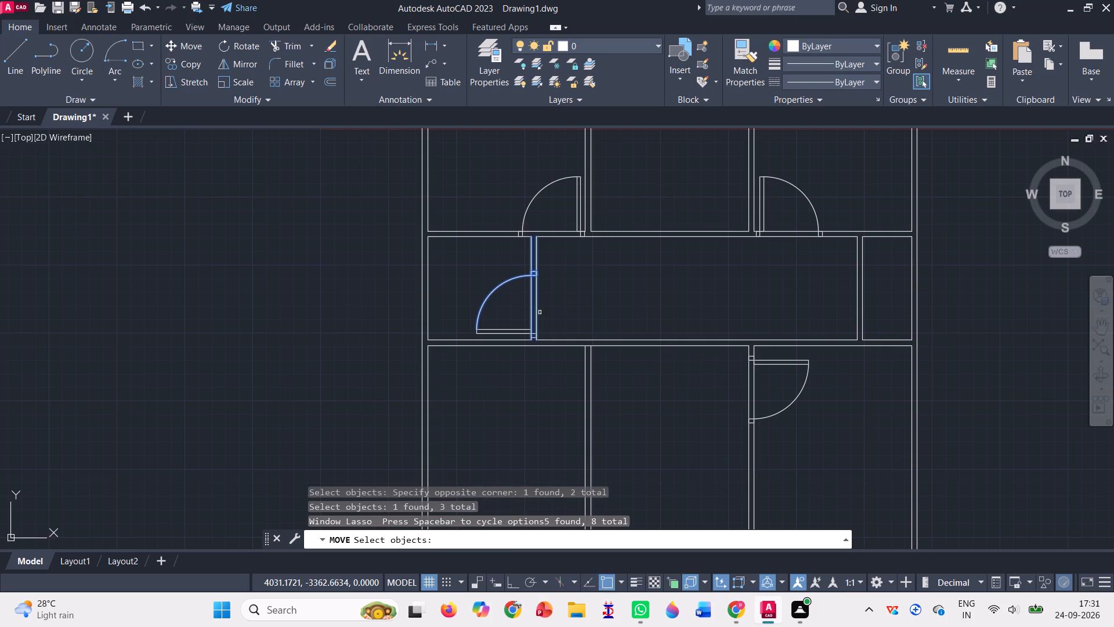
pyautogui.scroll(2, 528, 355)
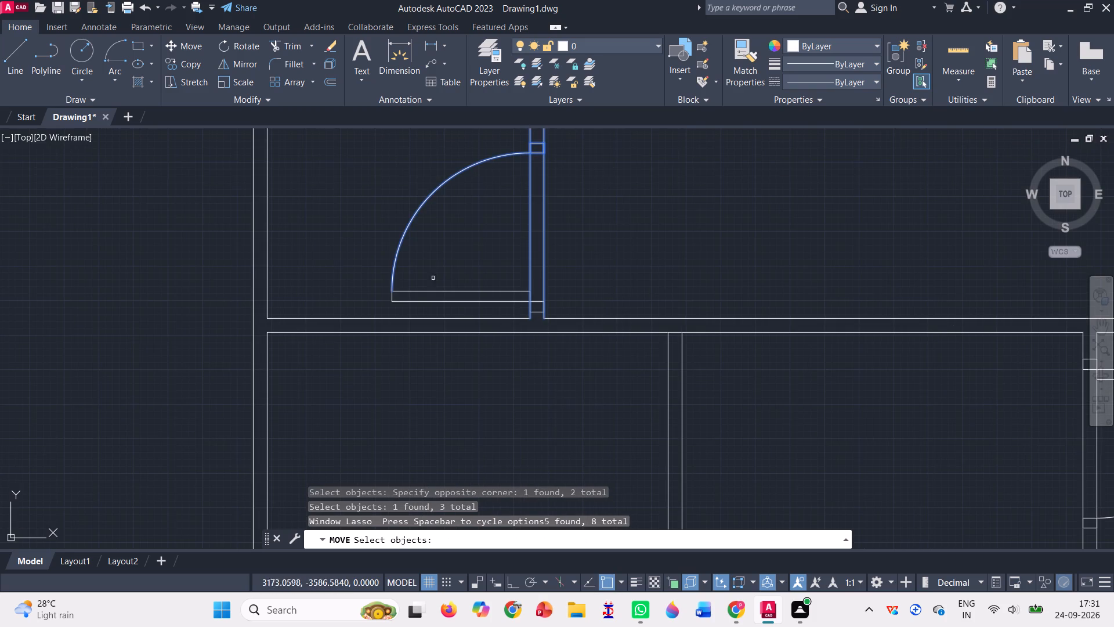
pyautogui.moveTo(368, 264); pyautogui.dragTo(563, 295)
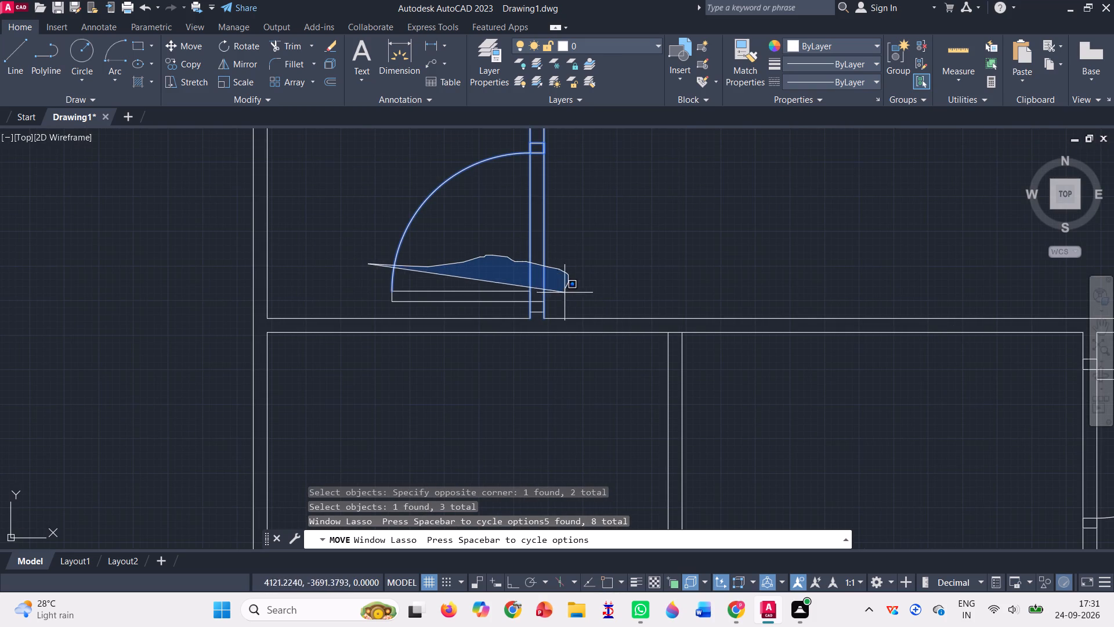
pyautogui.moveTo(563, 295); pyautogui.dragTo(502, 316)
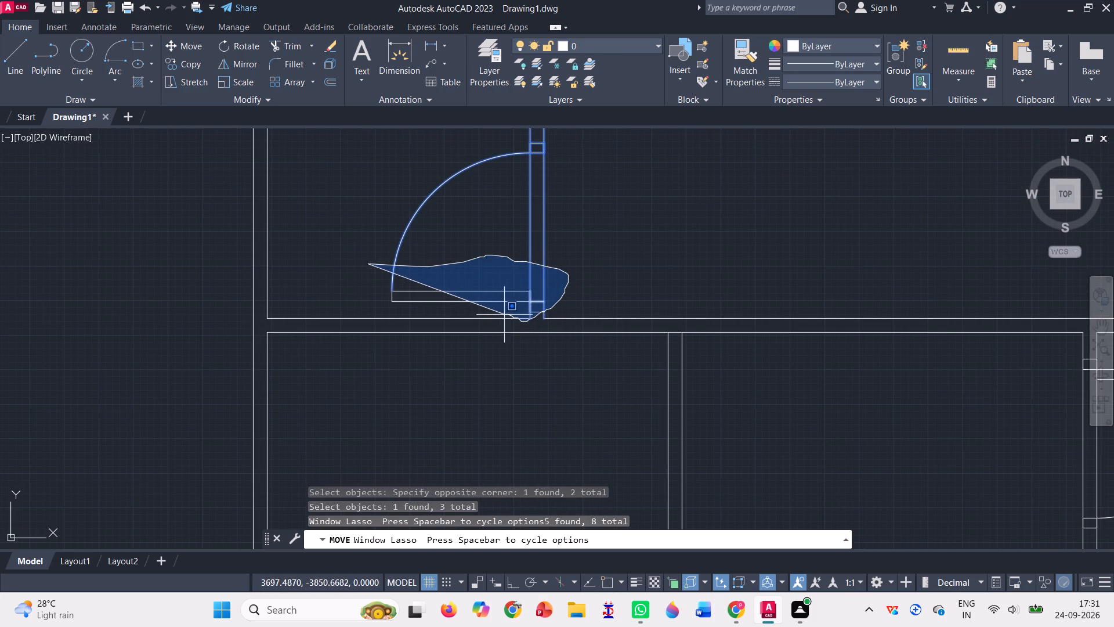
pyautogui.moveTo(502, 316); pyautogui.dragTo(391, 305)
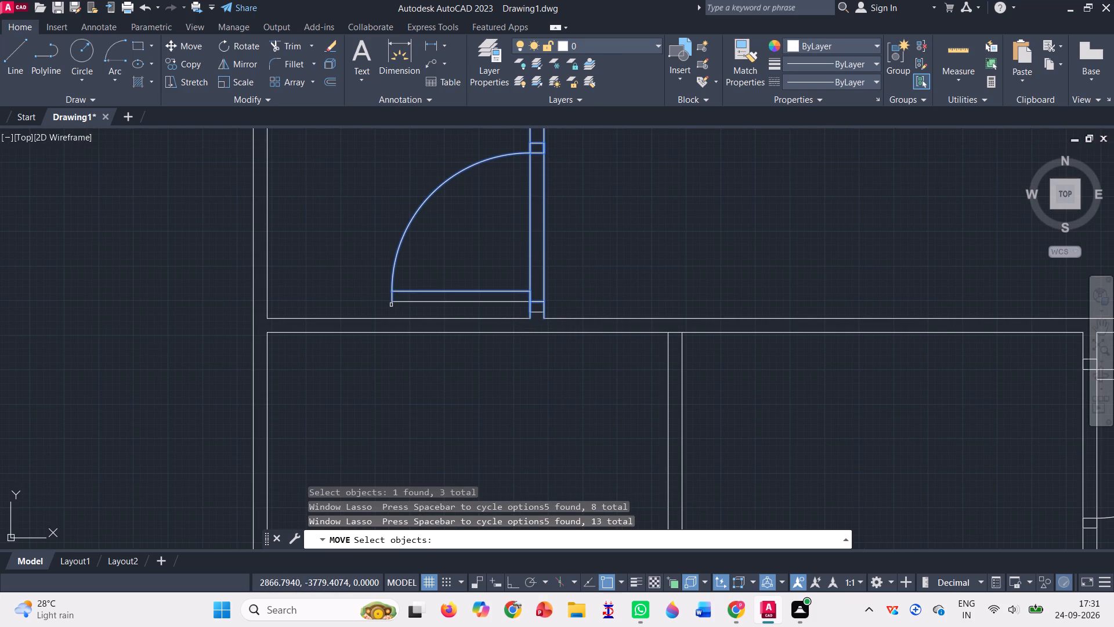
pyautogui.click(438, 302)
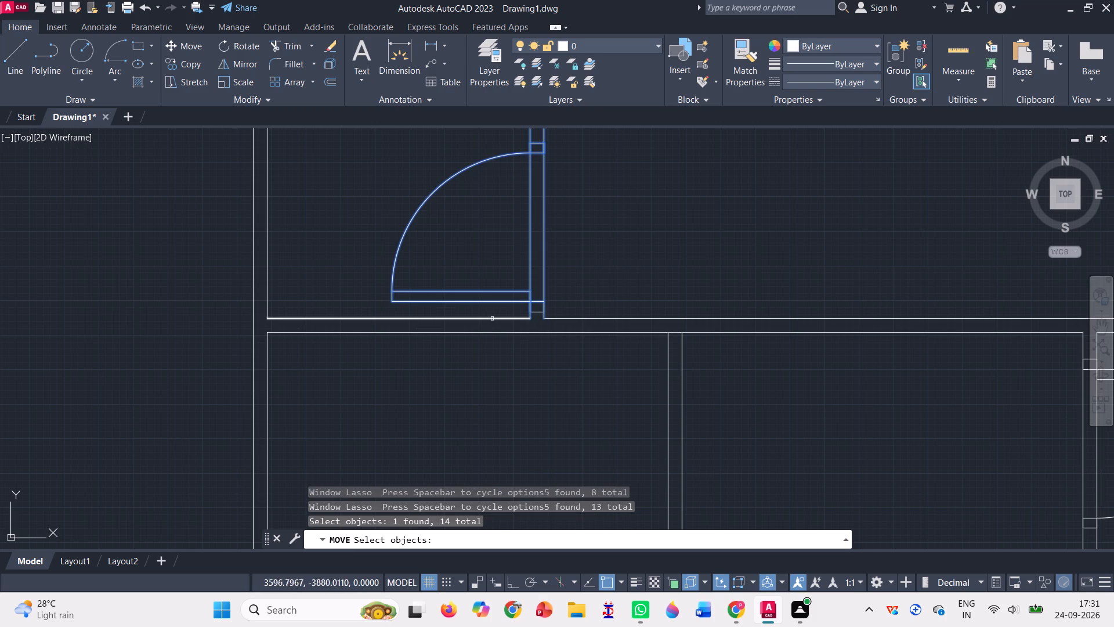
pyautogui.scroll(3, 540, 315)
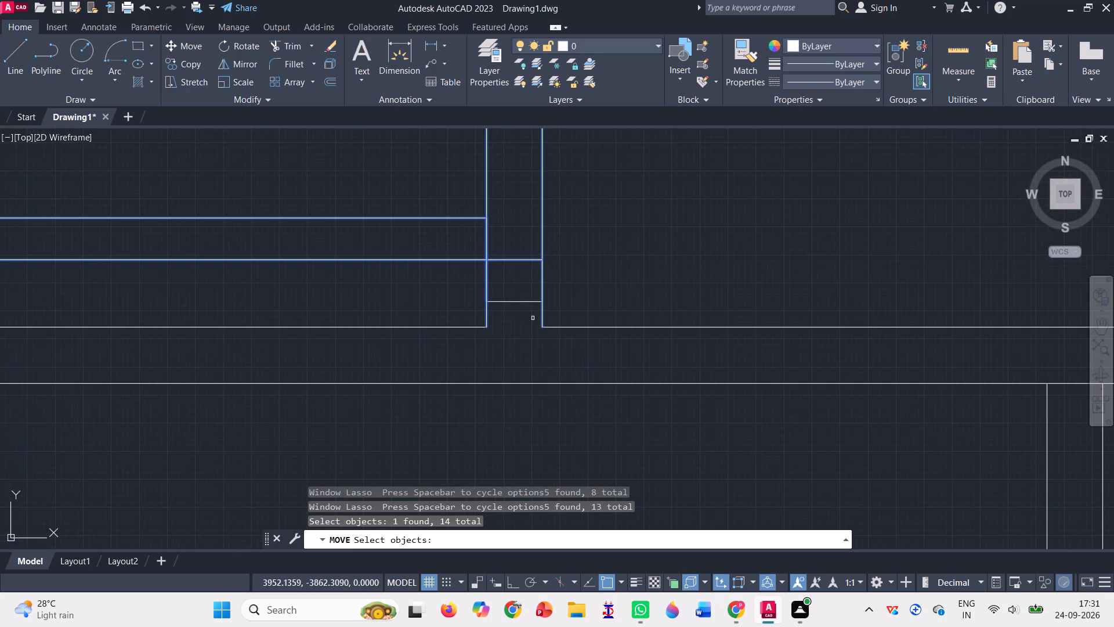
pyautogui.click(515, 300)
pyautogui.scroll(-2, 599, 315)
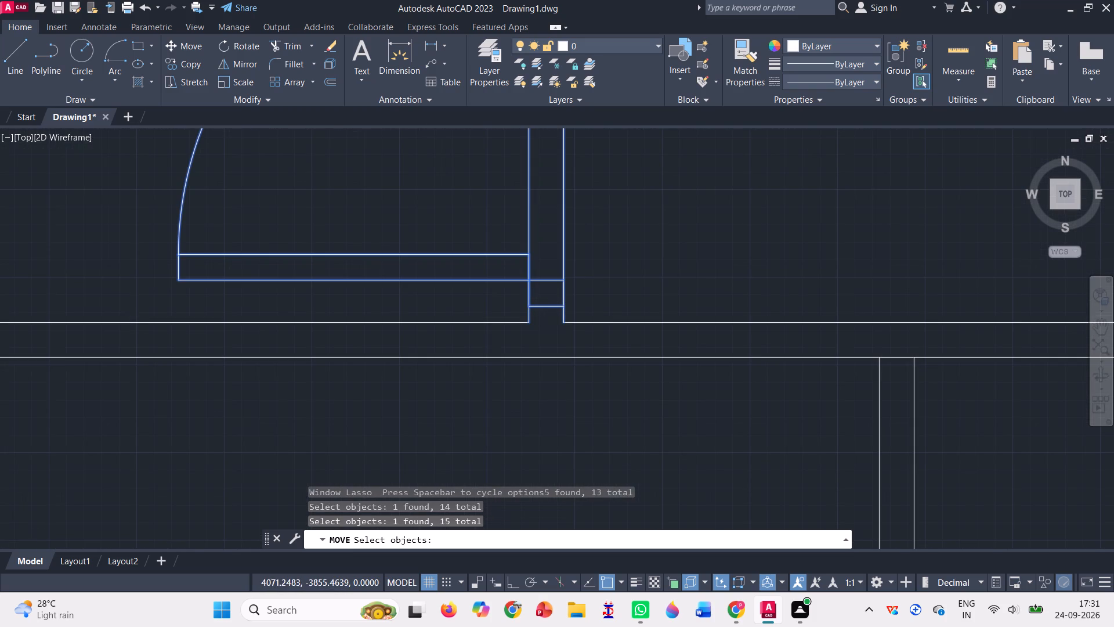
pyautogui.scroll(-2, 599, 315)
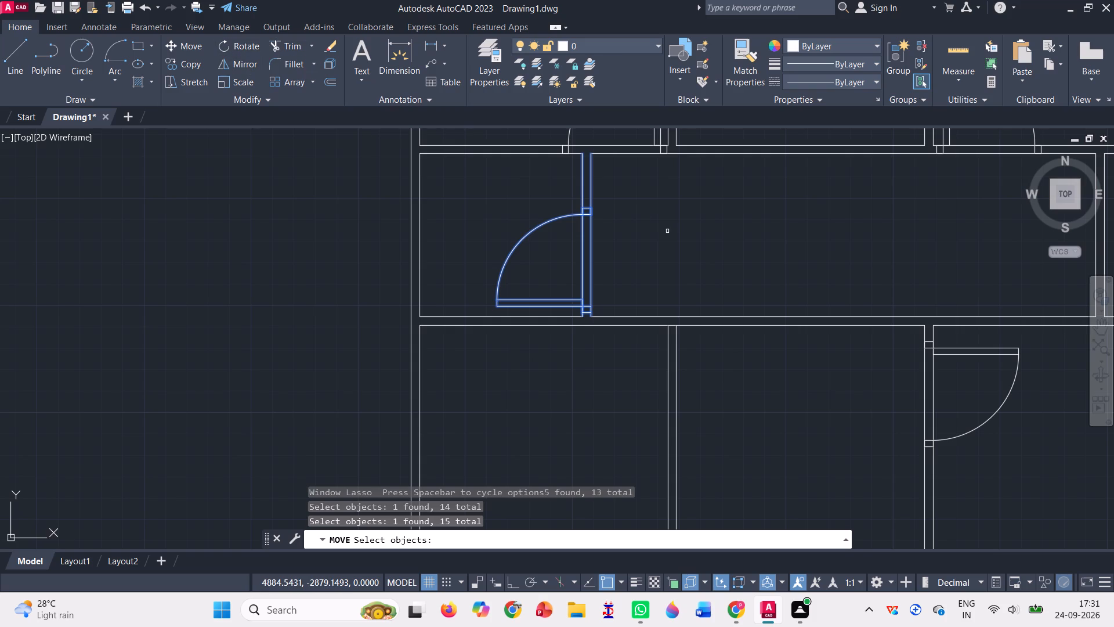
pyautogui.press('Return')
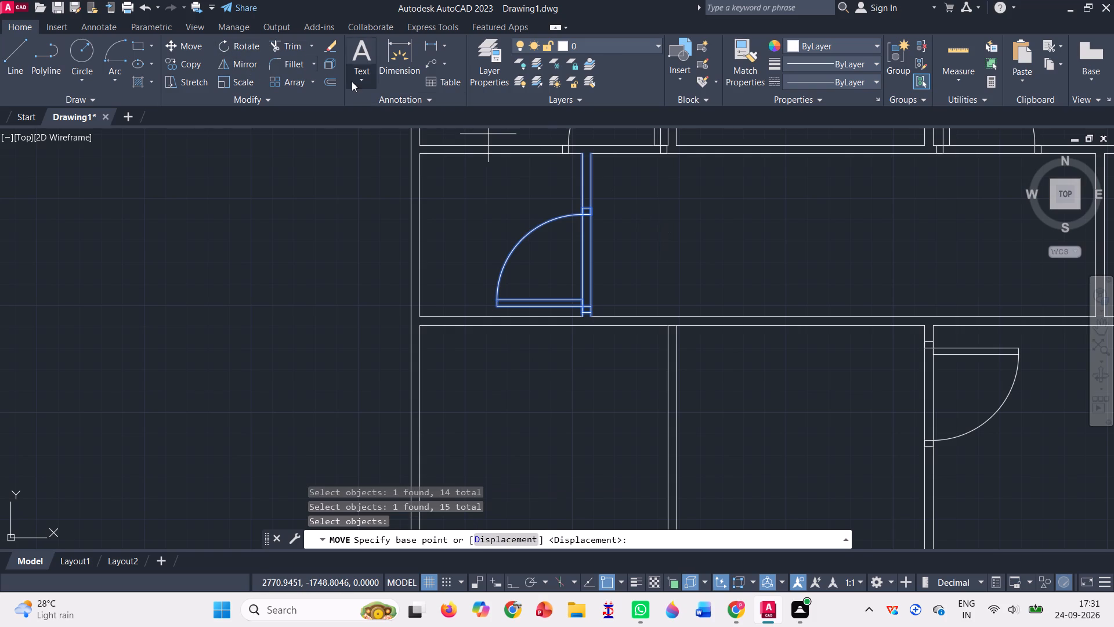
pyautogui.click(580, 154)
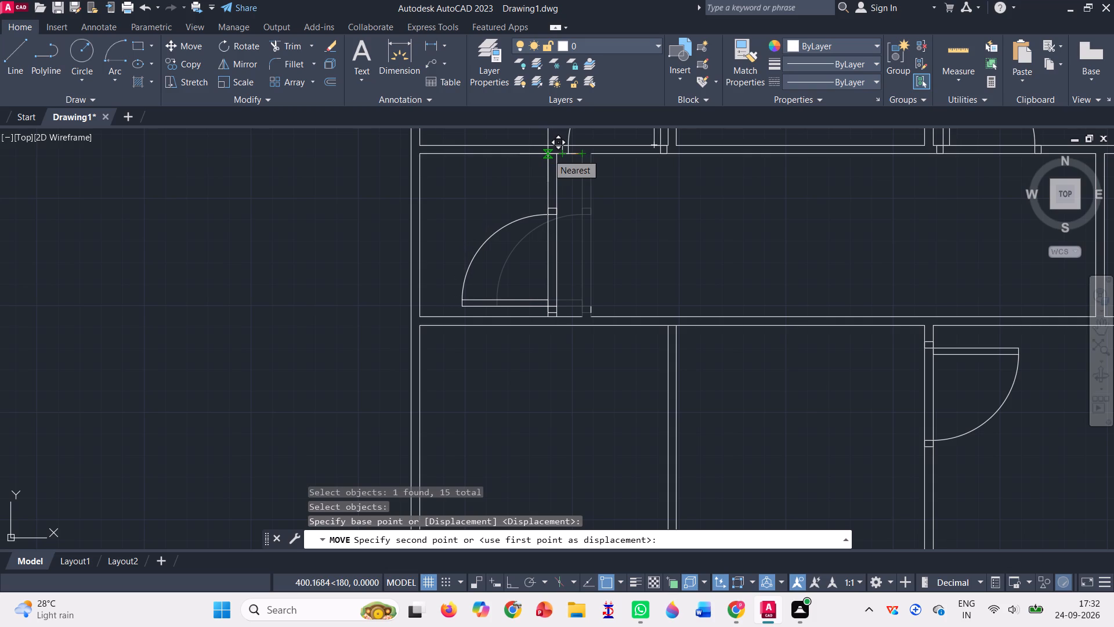
pyautogui.click(552, 154)
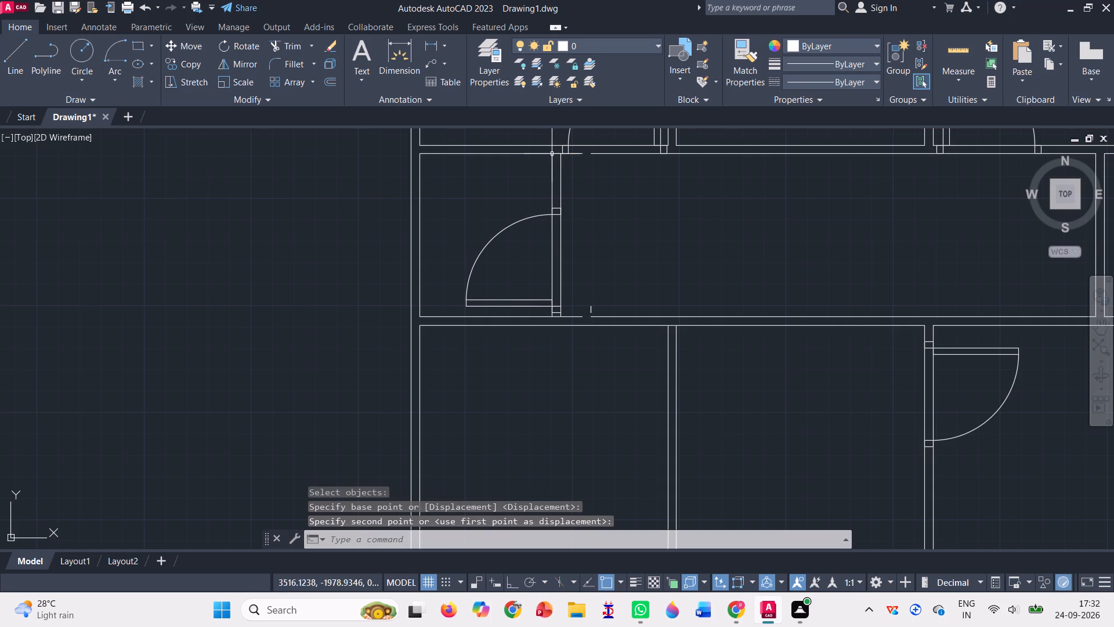
# Trim away the short leftover vertical line at the partition's former position near the band's south wall.
pyautogui.scroll(3, 594, 318)
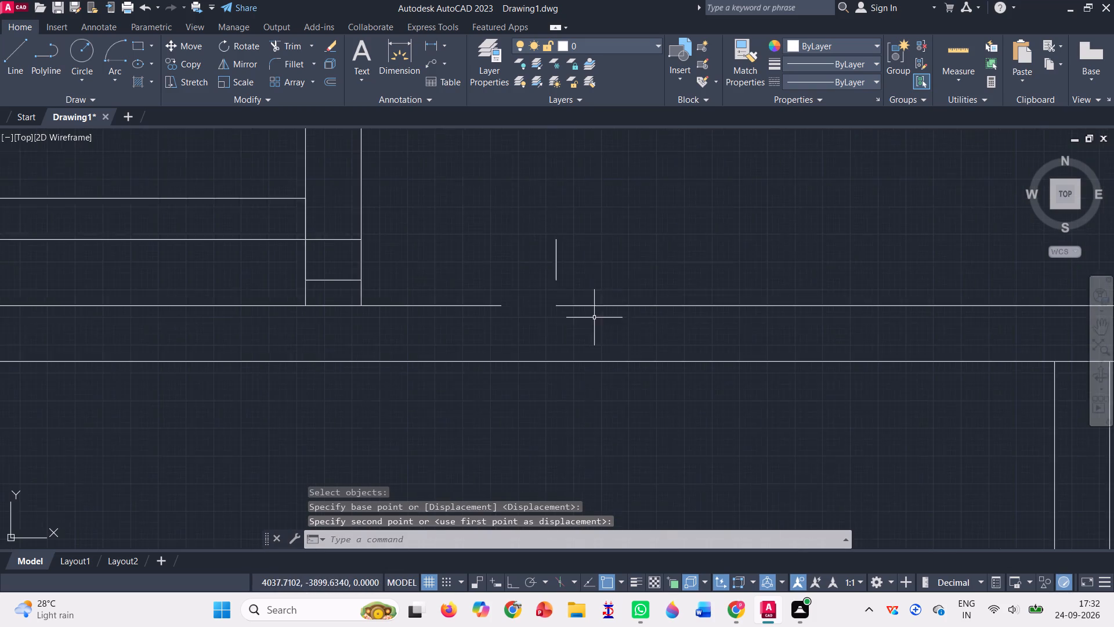
pyautogui.scroll(2, 594, 318)
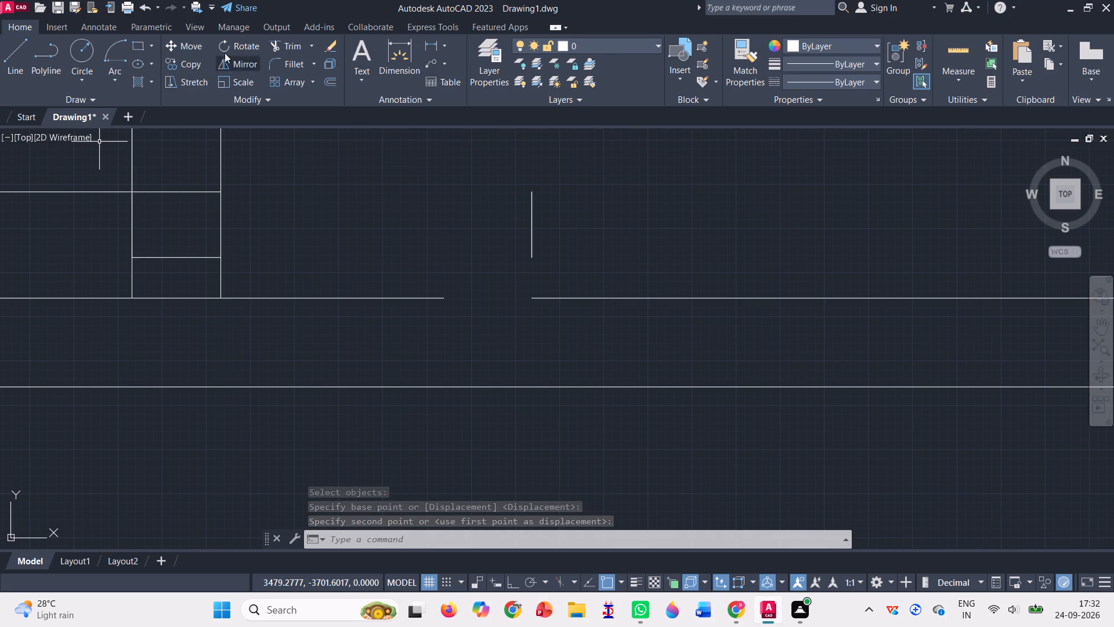
pyautogui.click(288, 41)
pyautogui.moveTo(499, 201); pyautogui.dragTo(659, 247)
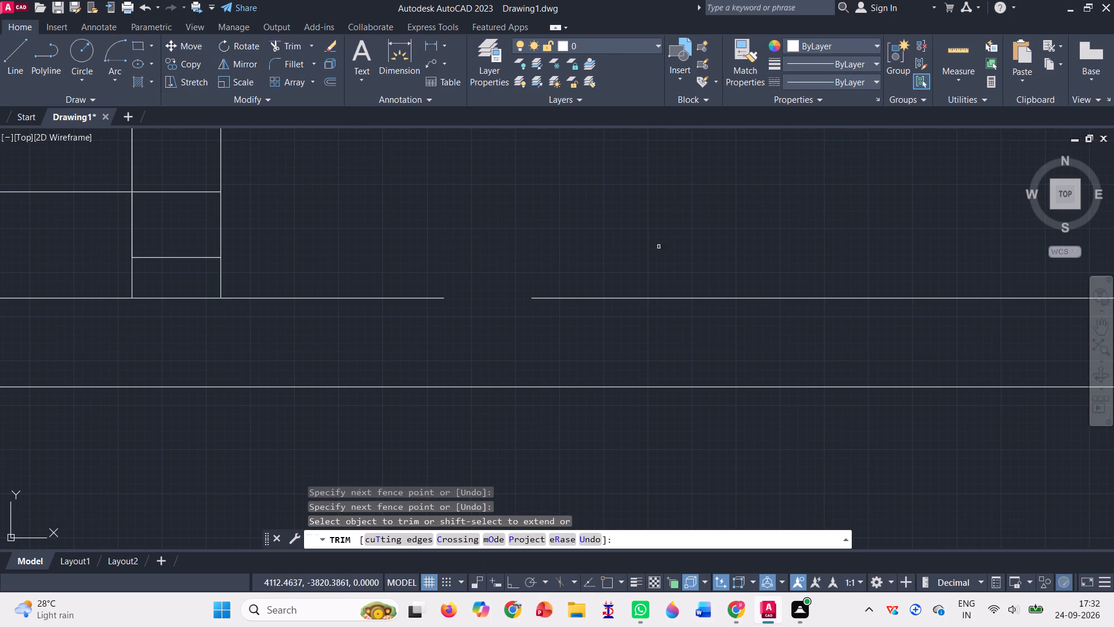
# Draw a 100-long line closing the gap in the middle band's south wall line at the partition's former position.
pyautogui.click(26, 60)
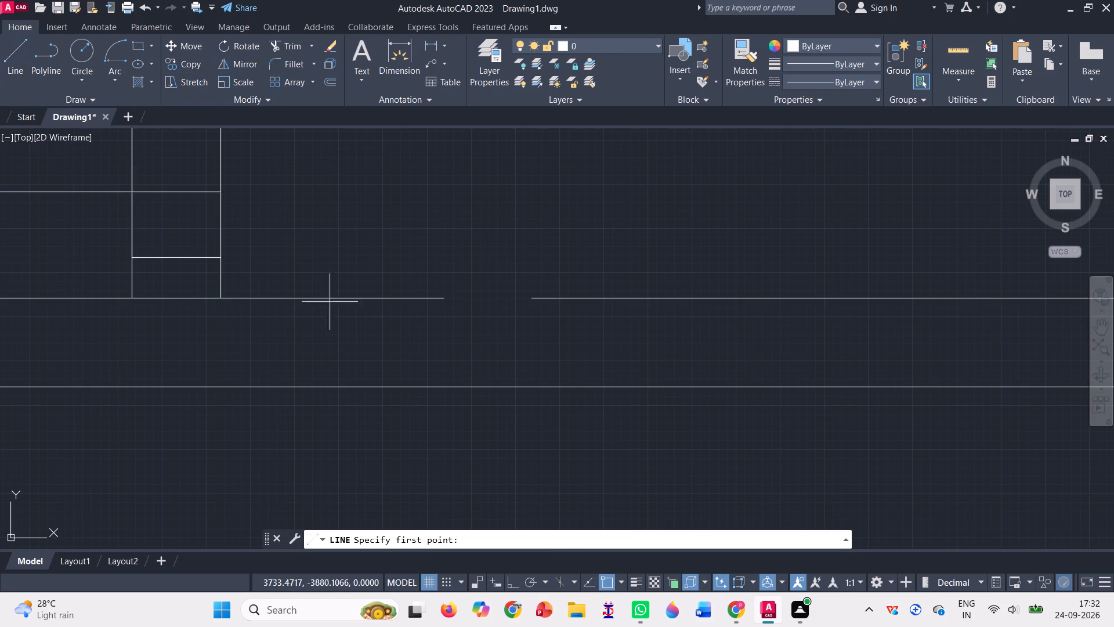
pyautogui.click(446, 296)
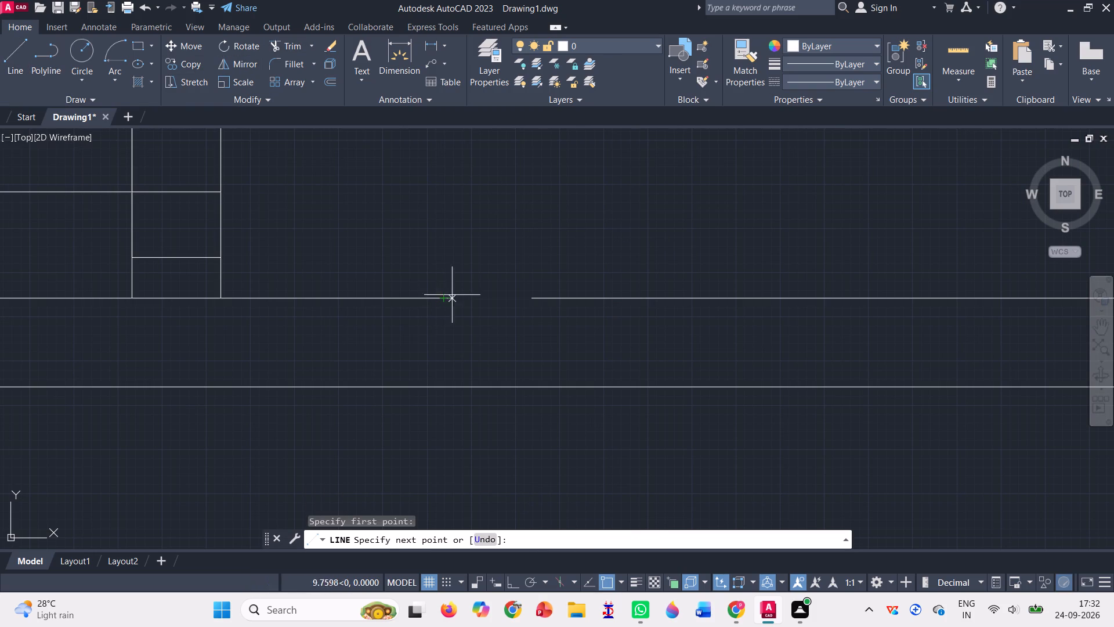
pyautogui.click(528, 299)
pyautogui.scroll(-3, 527, 298)
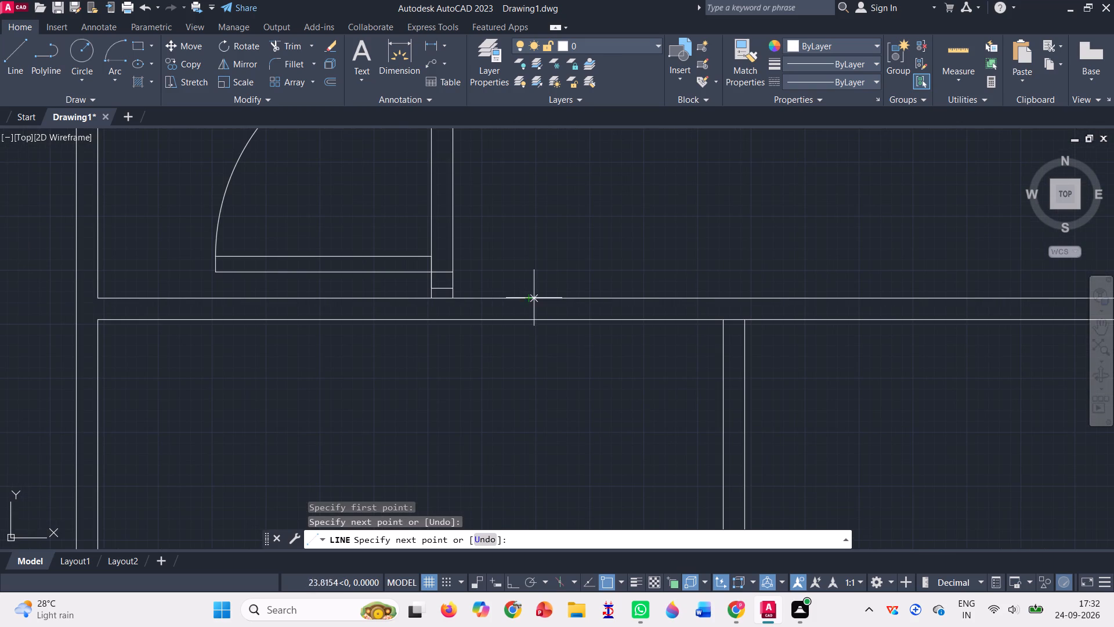
pyautogui.press('Return')
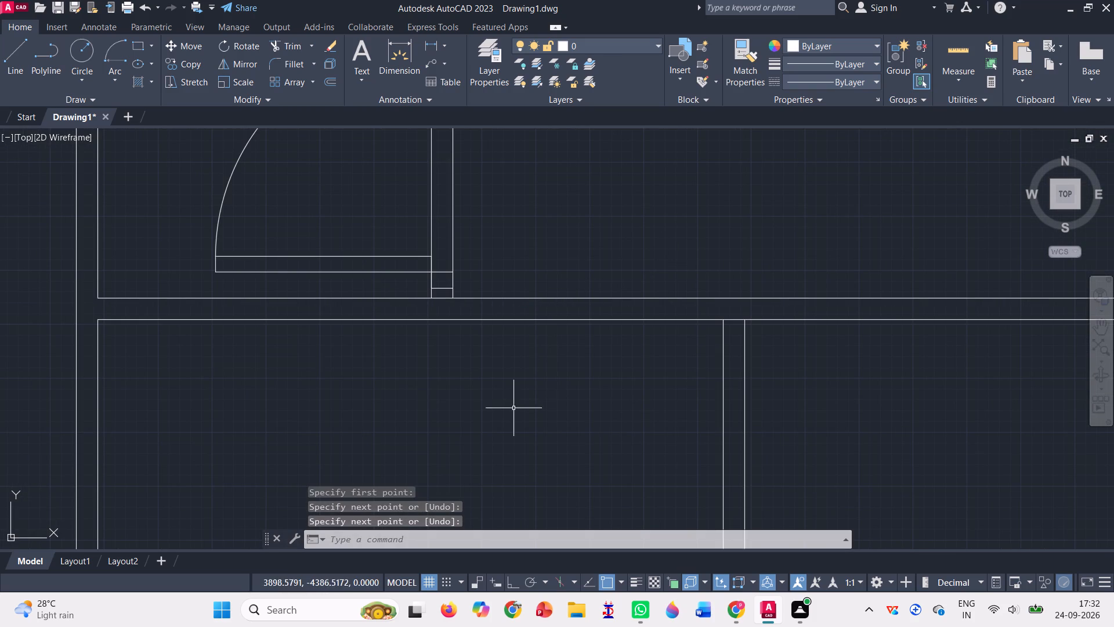
# Draw a line closing the matching gap in the middle band's north wall line, joining its two open ends.
pyautogui.scroll(-3, 504, 378)
pyautogui.scroll(4, 520, 256)
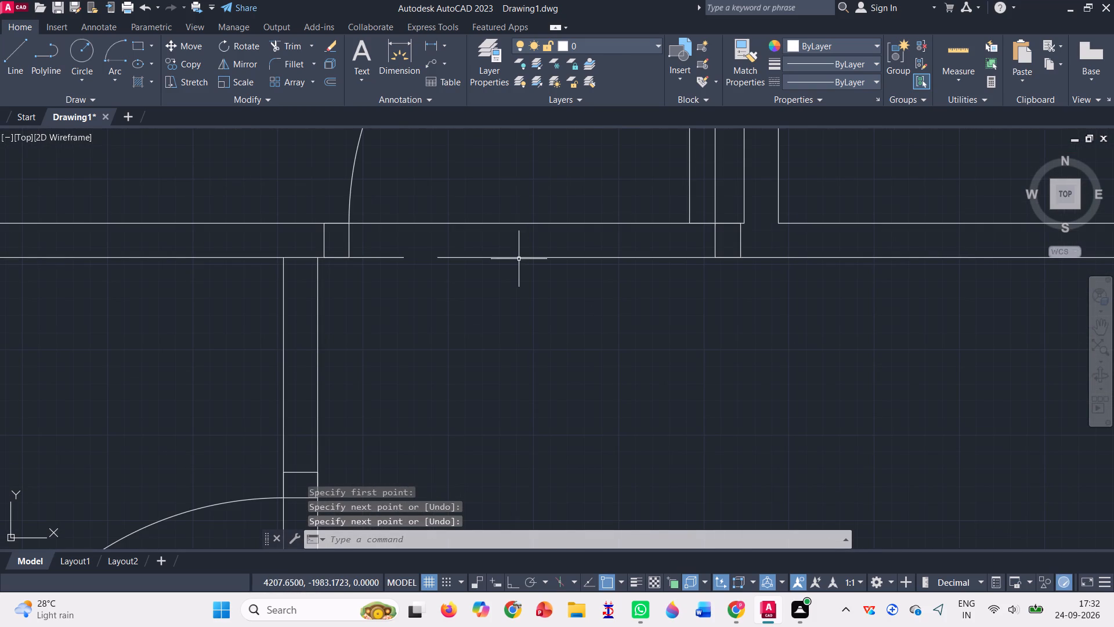
pyautogui.click(5, 61)
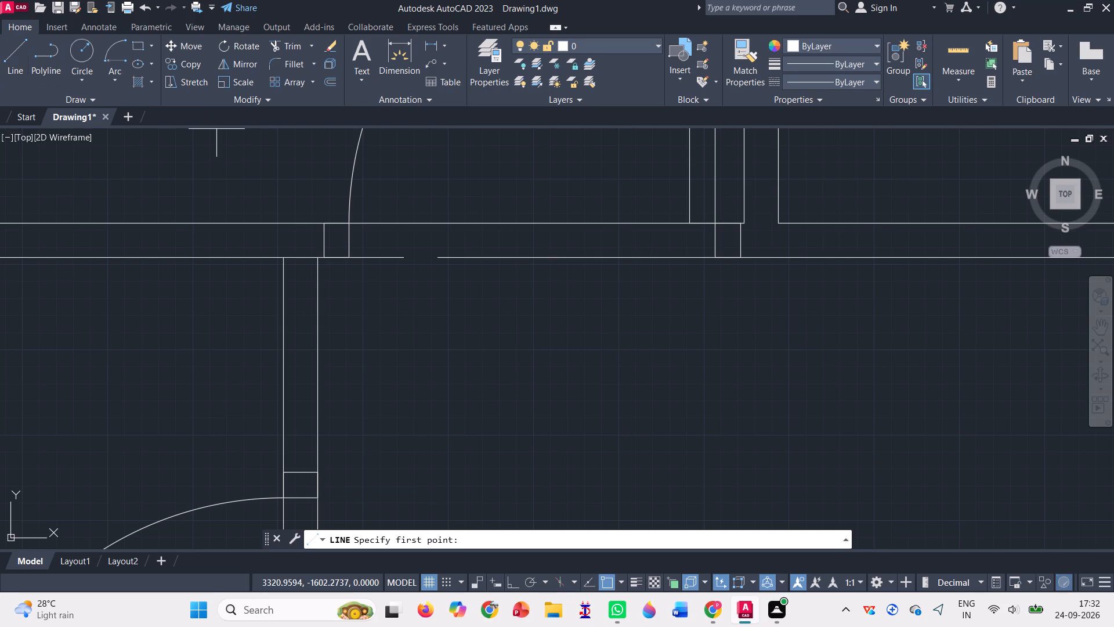
pyautogui.click(403, 257)
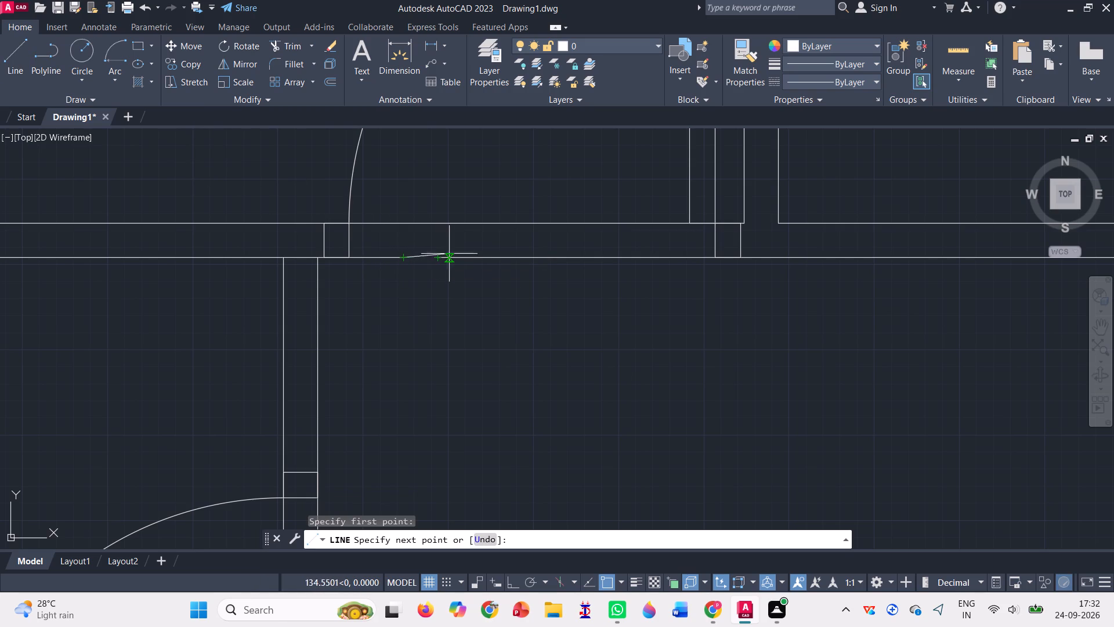
pyautogui.click(442, 262)
pyautogui.press('Return')
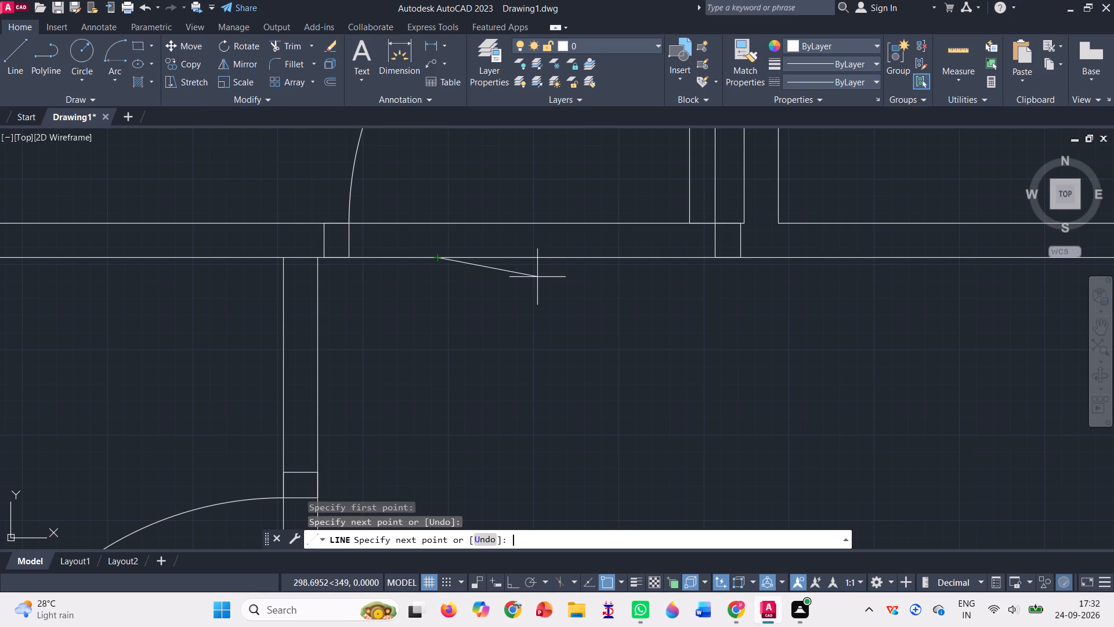
# Draw a 100-long line across the thickness of the south rooms' west partition, a short distance below the middle band.
pyautogui.scroll(-6, 460, 312)
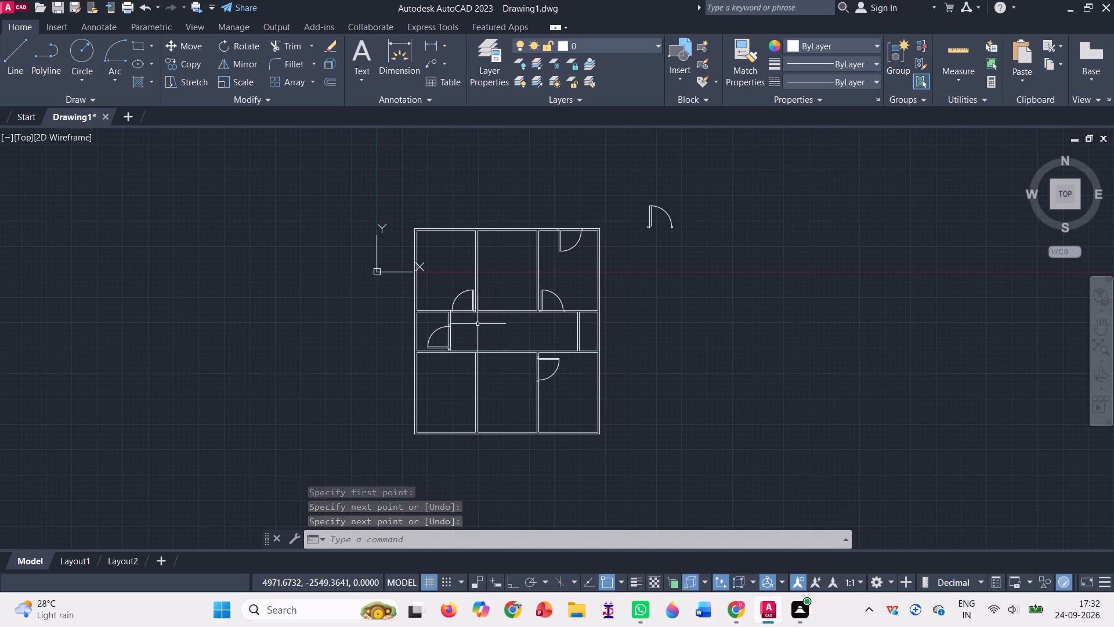
pyautogui.scroll(2, 518, 379)
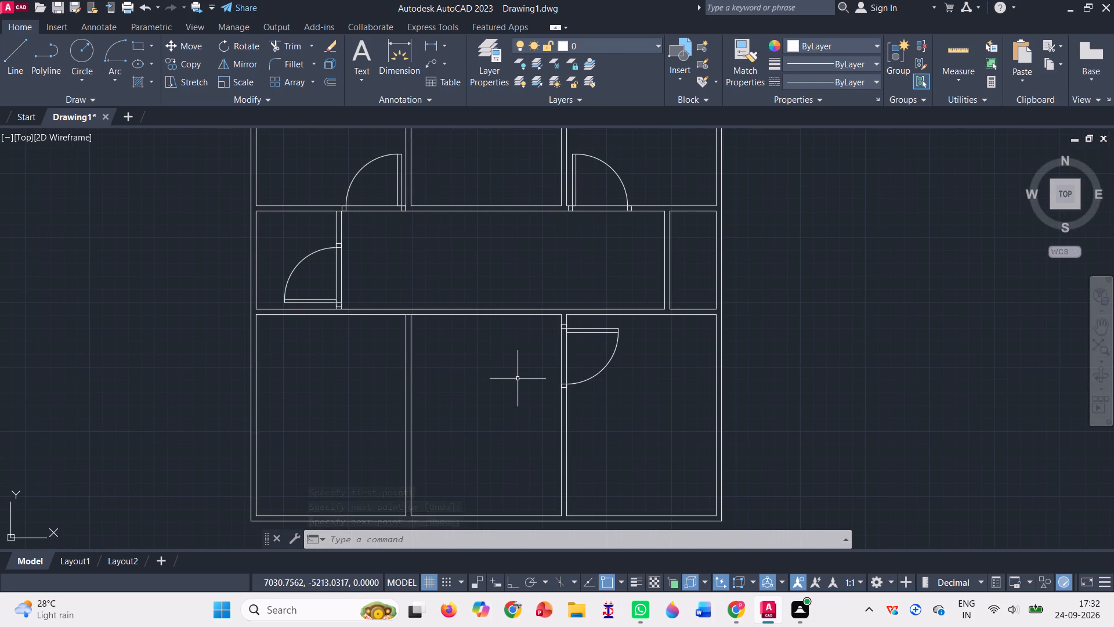
pyautogui.click(24, 64)
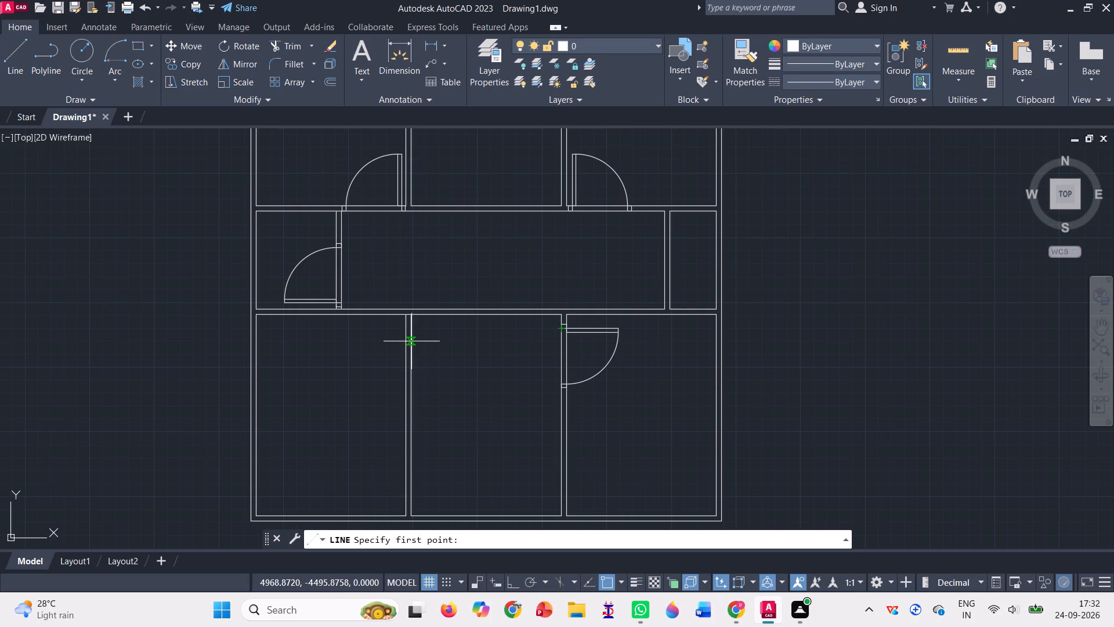
pyautogui.scroll(2, 411, 341)
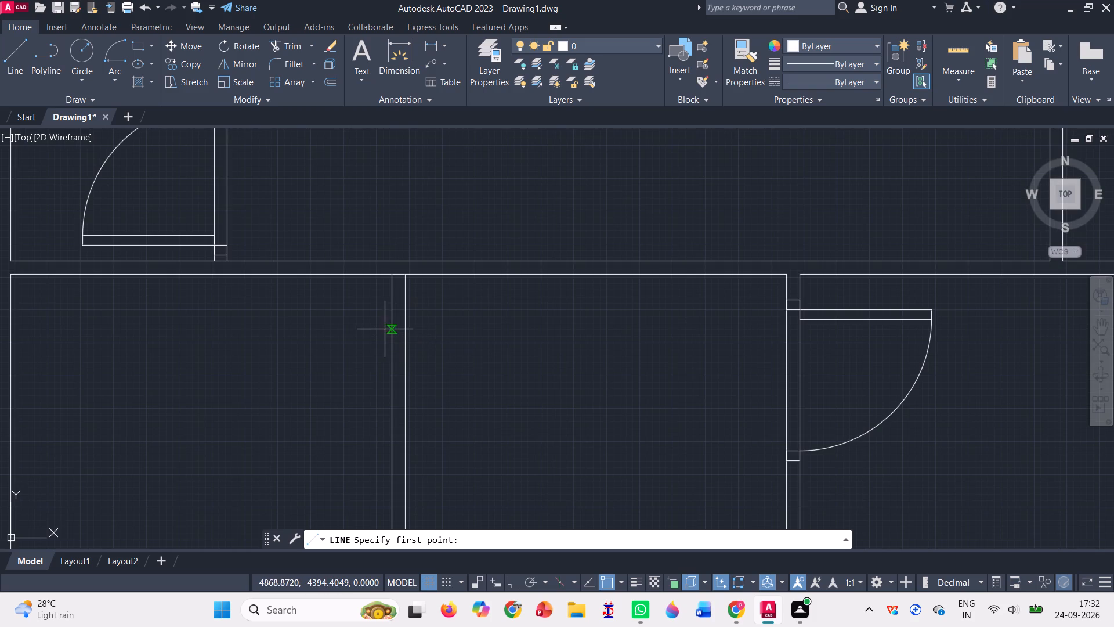
pyautogui.click(392, 329)
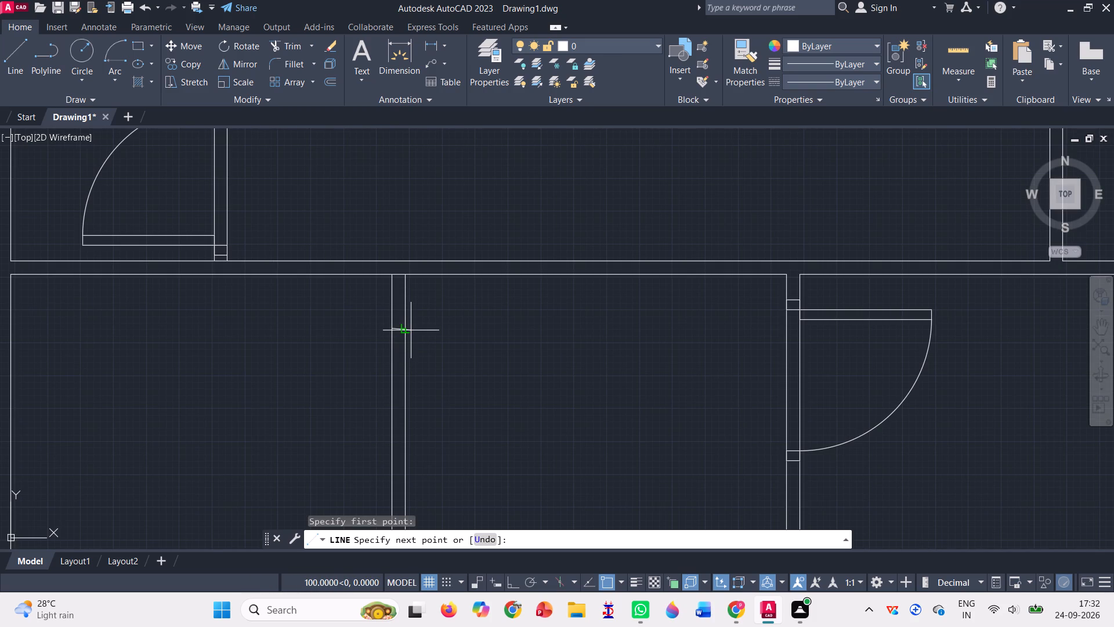
pyautogui.click(406, 330)
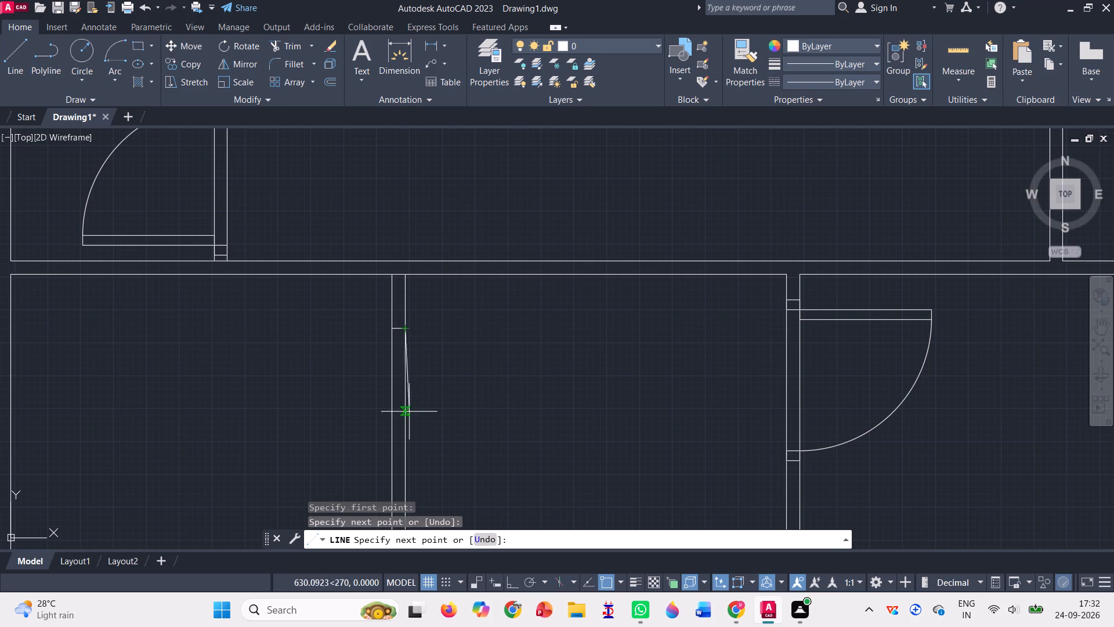
# With Ortho on, continue the line 1000 south along the partition's east face and straight across to its west face.
pyautogui.scroll(-3, 468, 362)
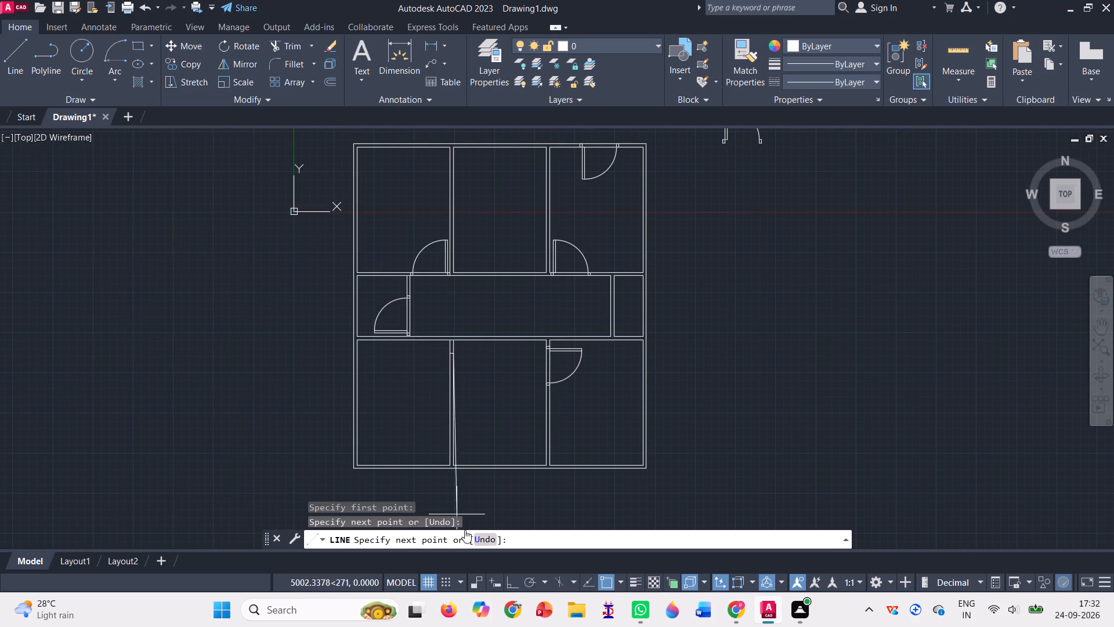
pyautogui.click(511, 587)
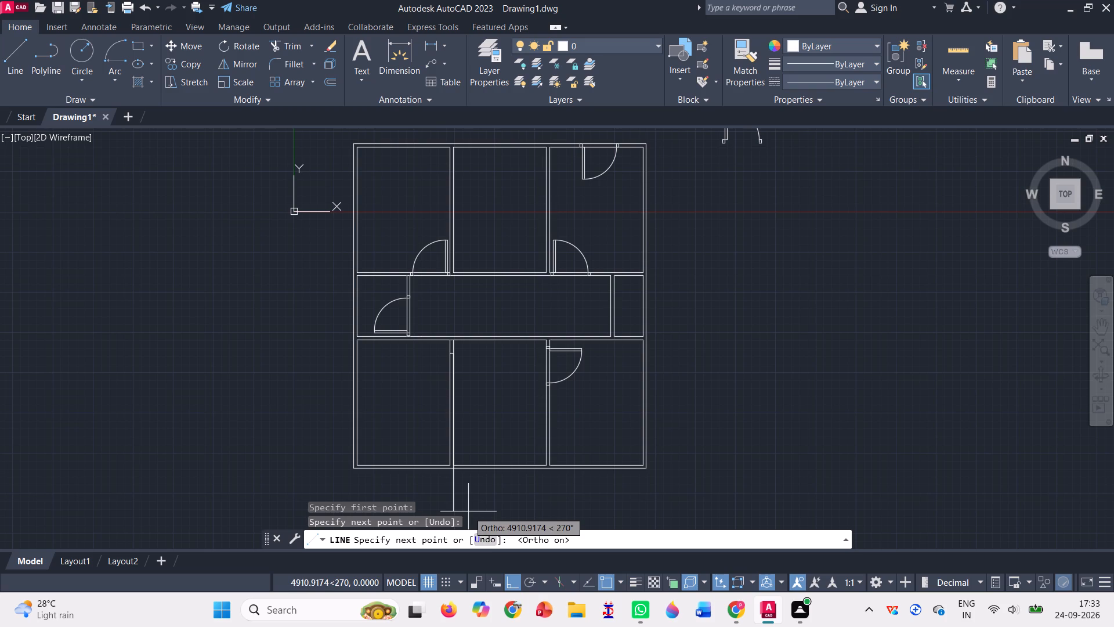
pyautogui.write('1000')
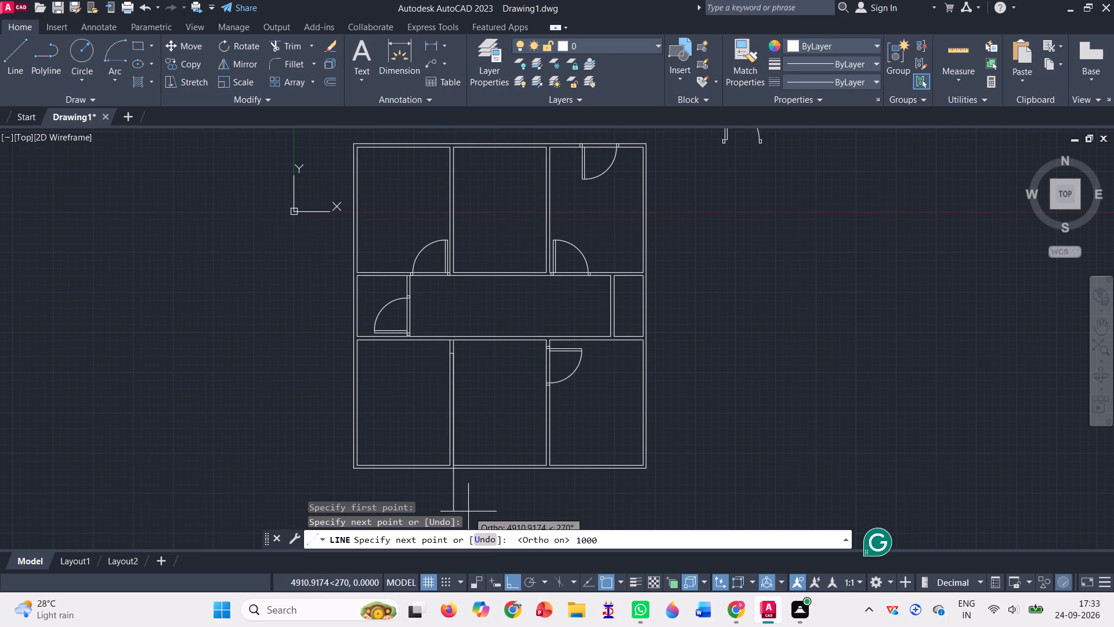
pyautogui.press('Return')
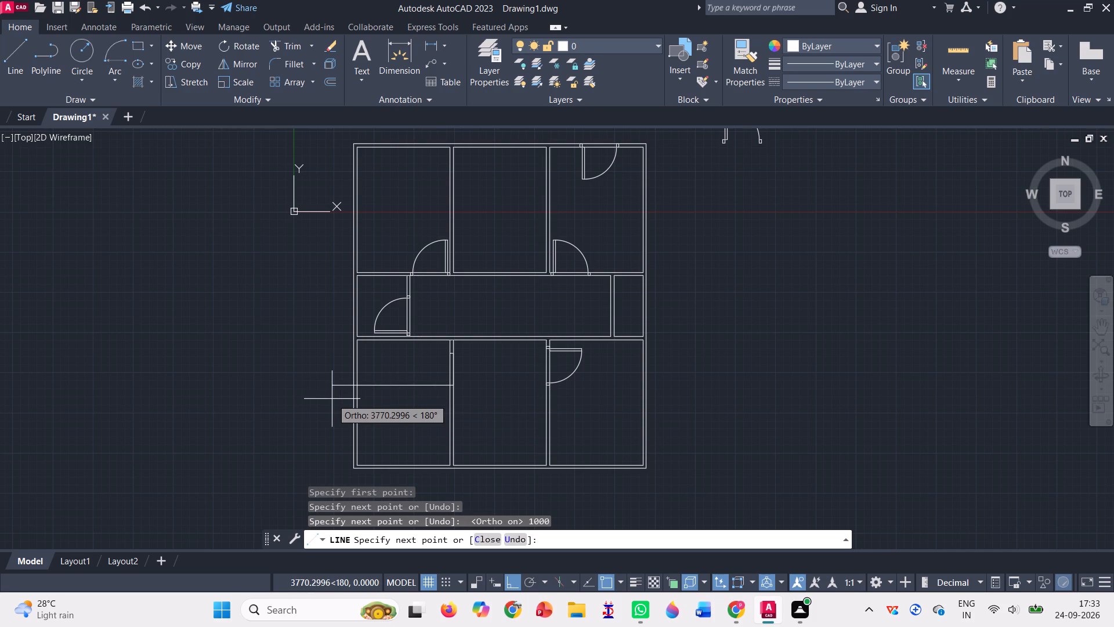
pyautogui.write('100')
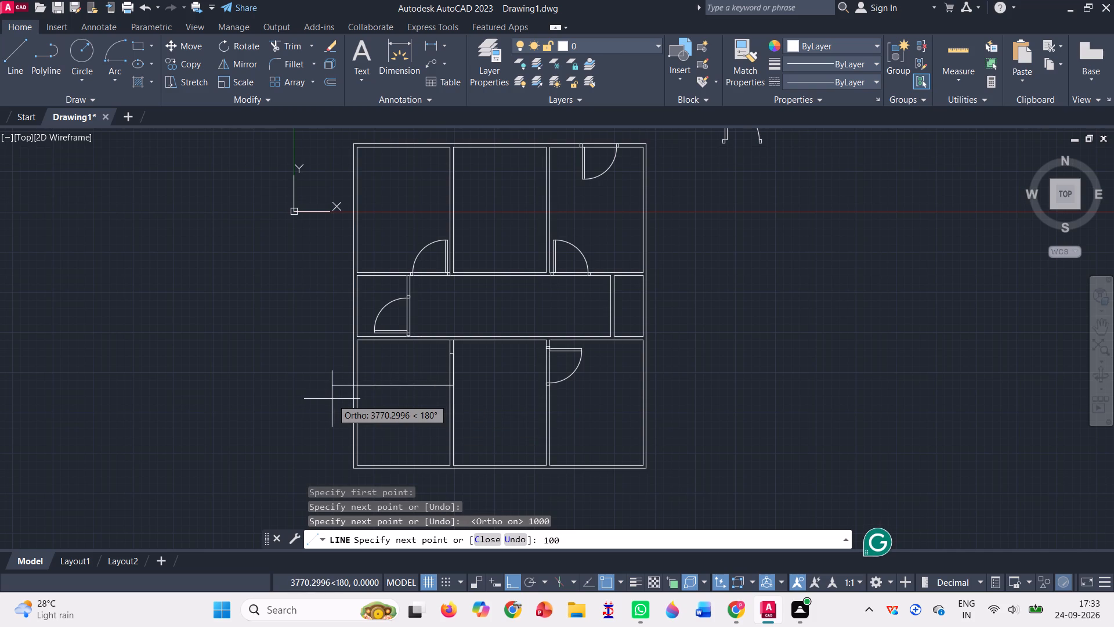
pyautogui.press('BackSpace')
pyautogui.press('BackSpace')
pyautogui.press('BackSpace')
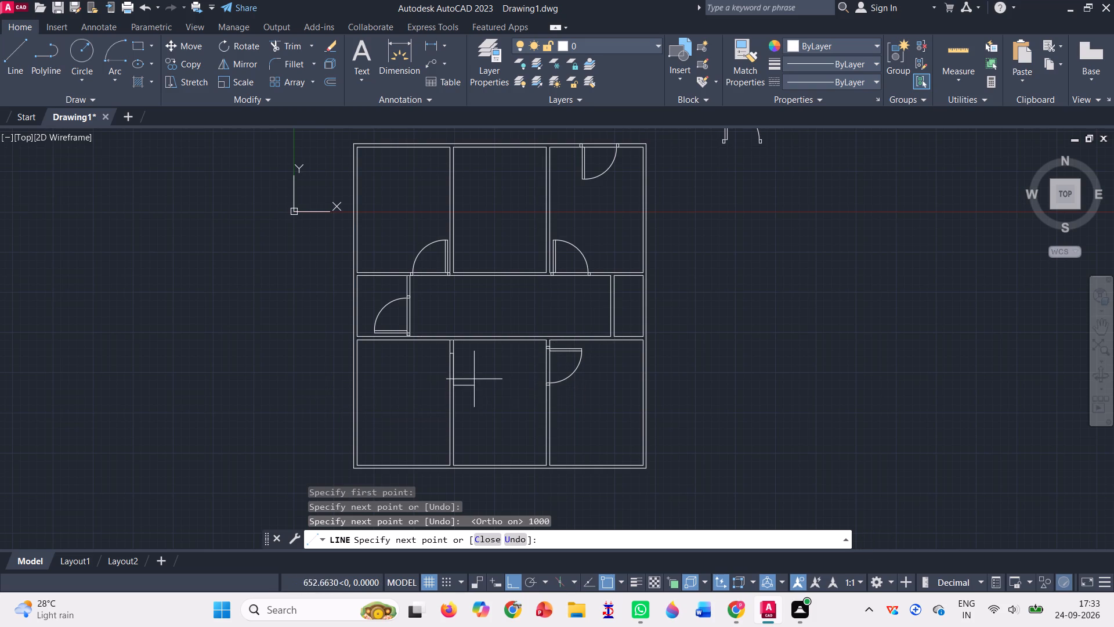
pyautogui.scroll(4, 425, 392)
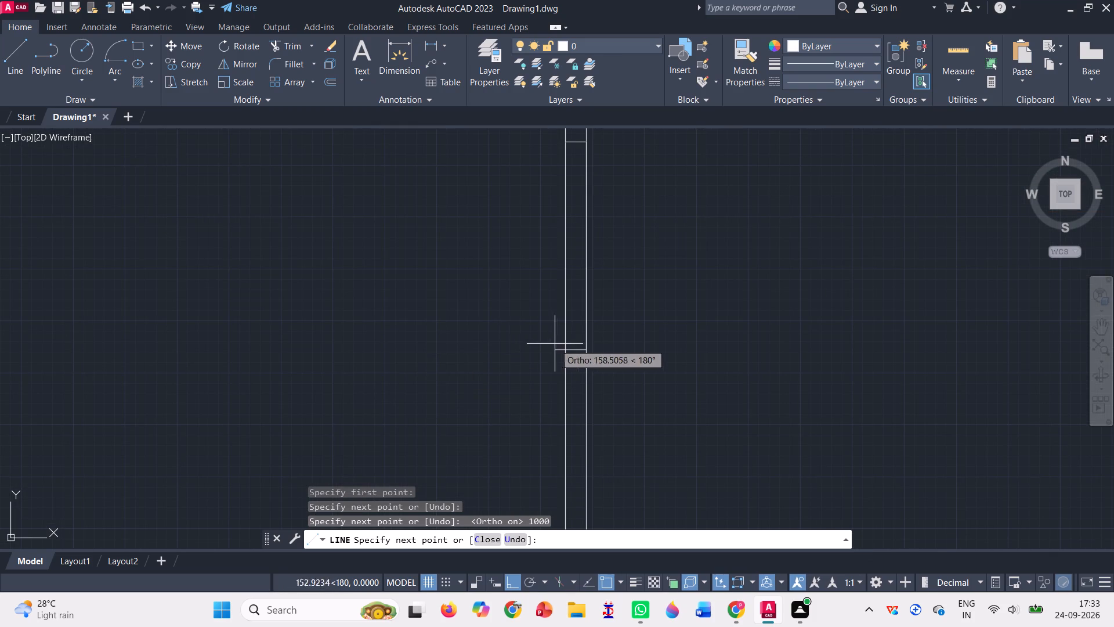
pyautogui.click(563, 354)
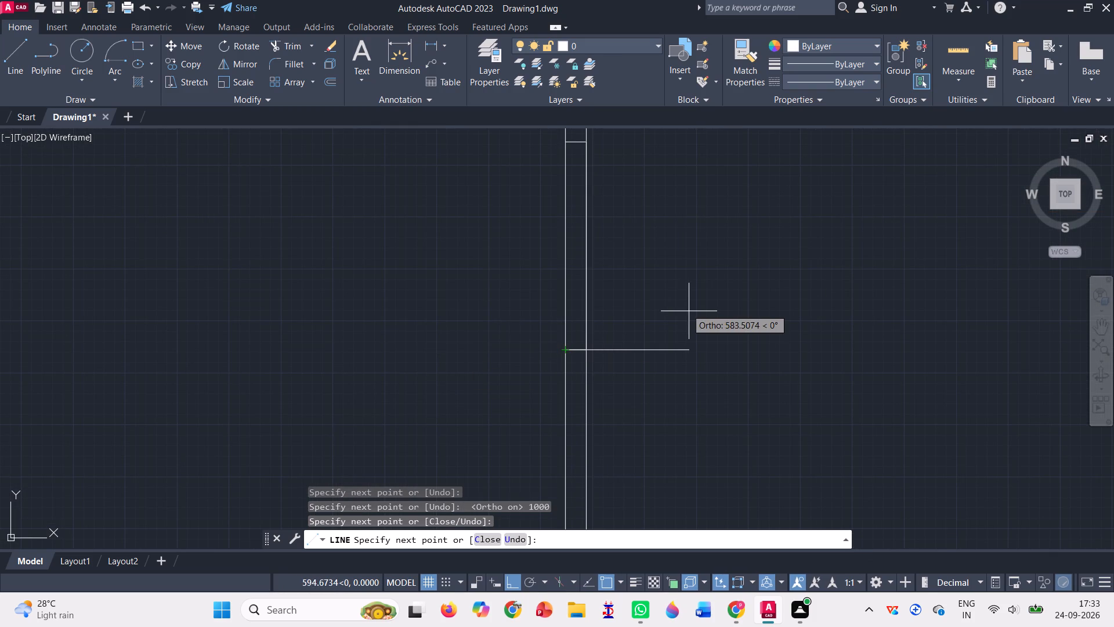
pyautogui.press('Return')
# Trim away both partition faces between the two cross lines to leave a 1000-wide opening in the south-west partition.
pyautogui.click(280, 46)
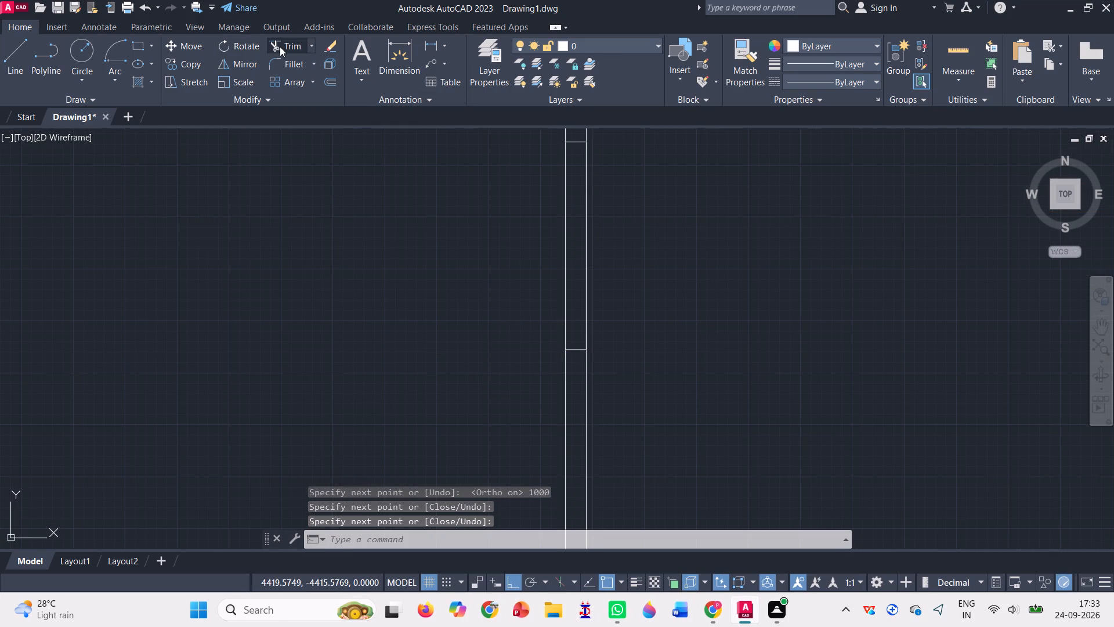
pyautogui.moveTo(531, 263); pyautogui.dragTo(647, 244)
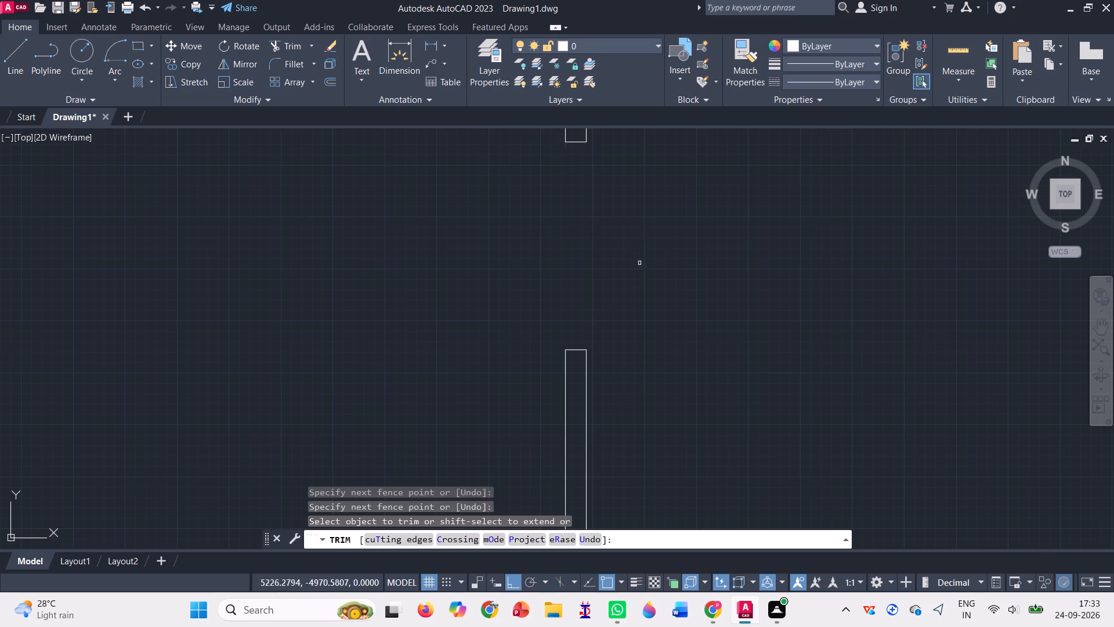
# Trim away the partition lines crossing the doorways of the south-east room and of the middle band's west partition.
pyautogui.scroll(-5, 406, 345)
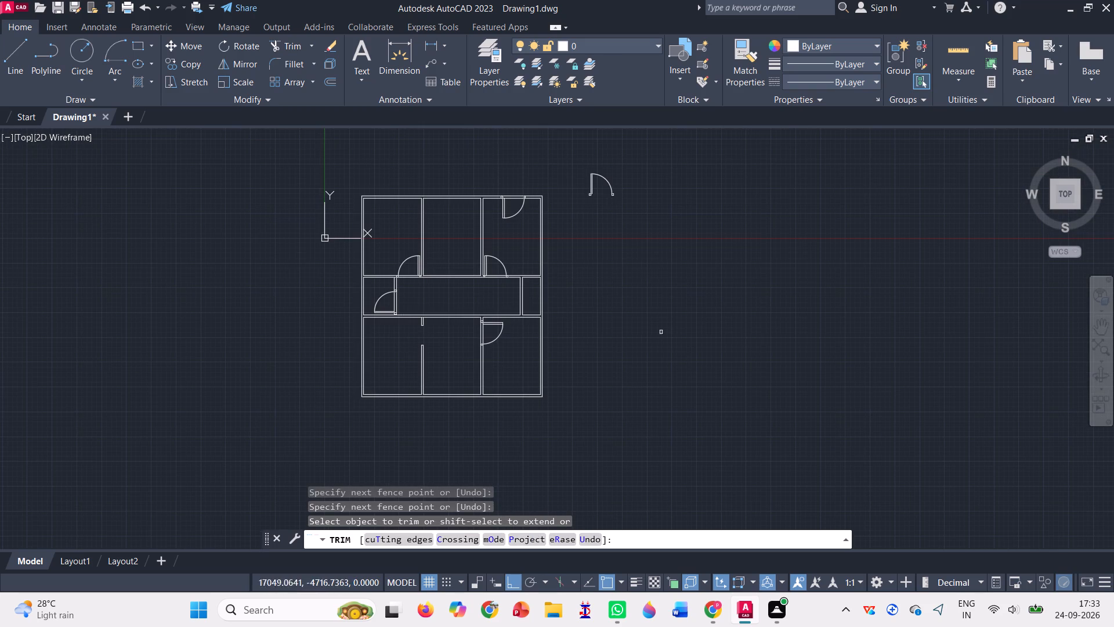
pyautogui.scroll(3, 472, 338)
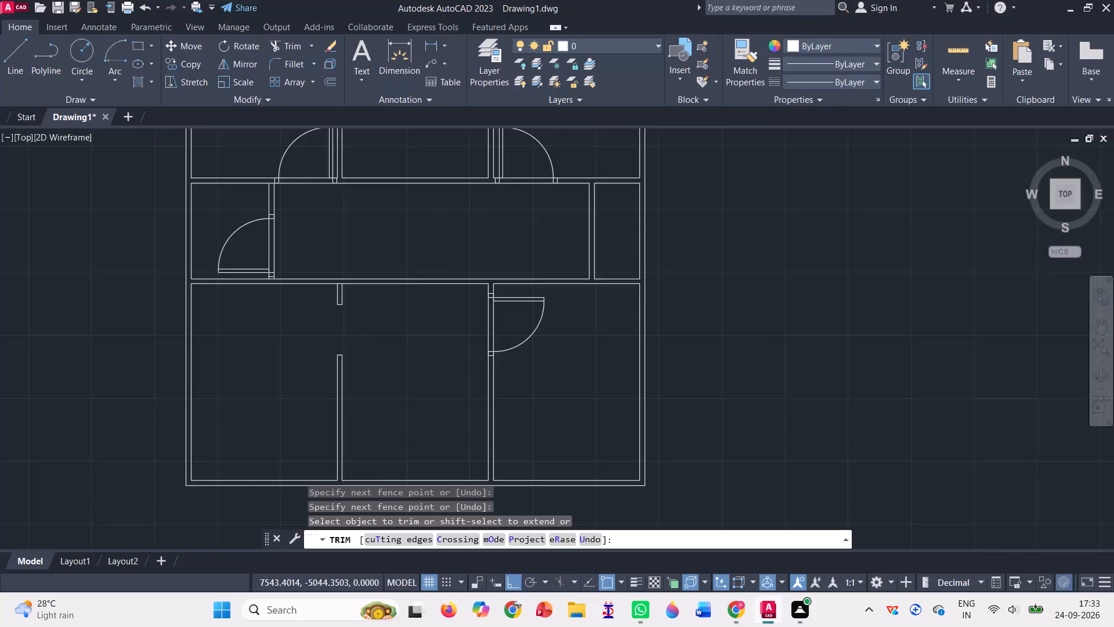
pyautogui.moveTo(520, 325); pyautogui.dragTo(489, 326)
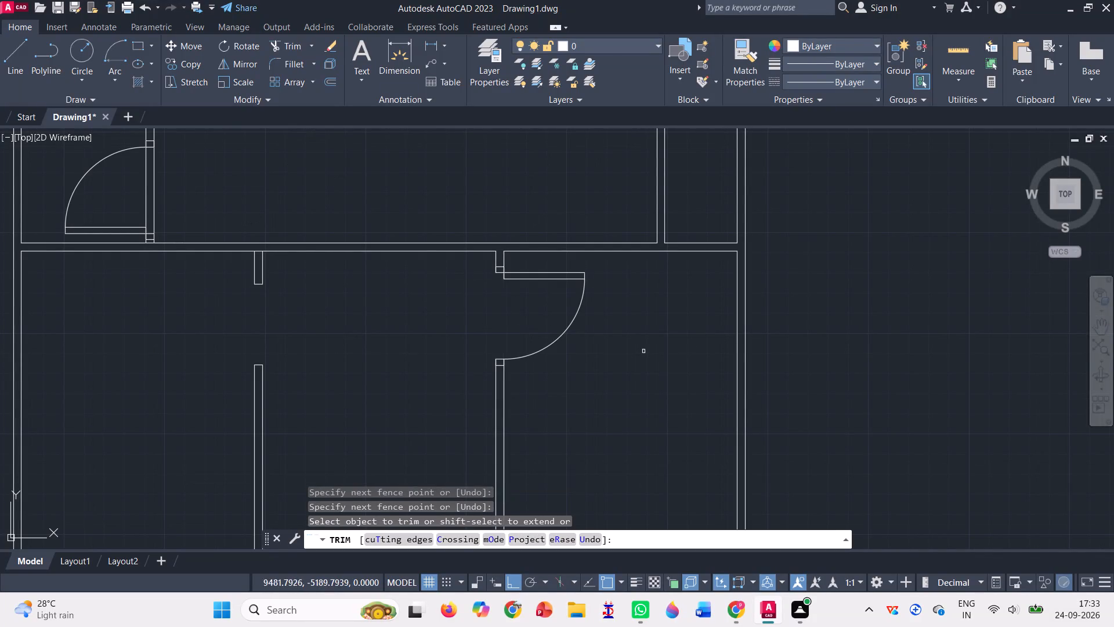
pyautogui.scroll(-1, 691, 350)
pyautogui.scroll(1, 365, 248)
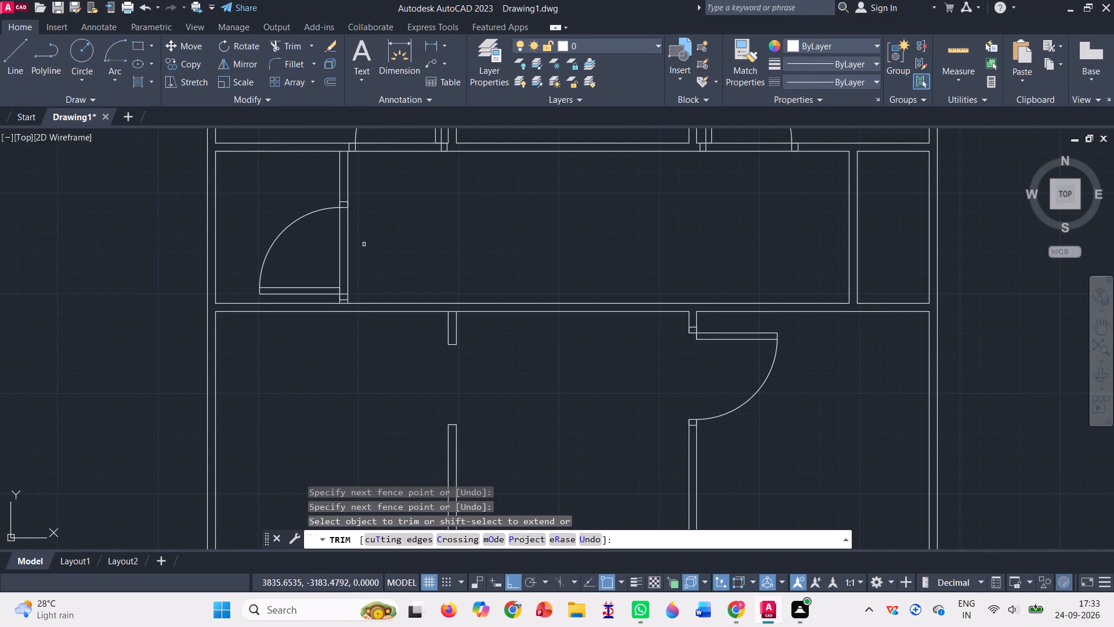
pyautogui.moveTo(330, 260); pyautogui.dragTo(380, 244)
# Trim away the middle band's north wall lines across the door openings of the north-west and north-east rooms.
pyautogui.click(380, 244)
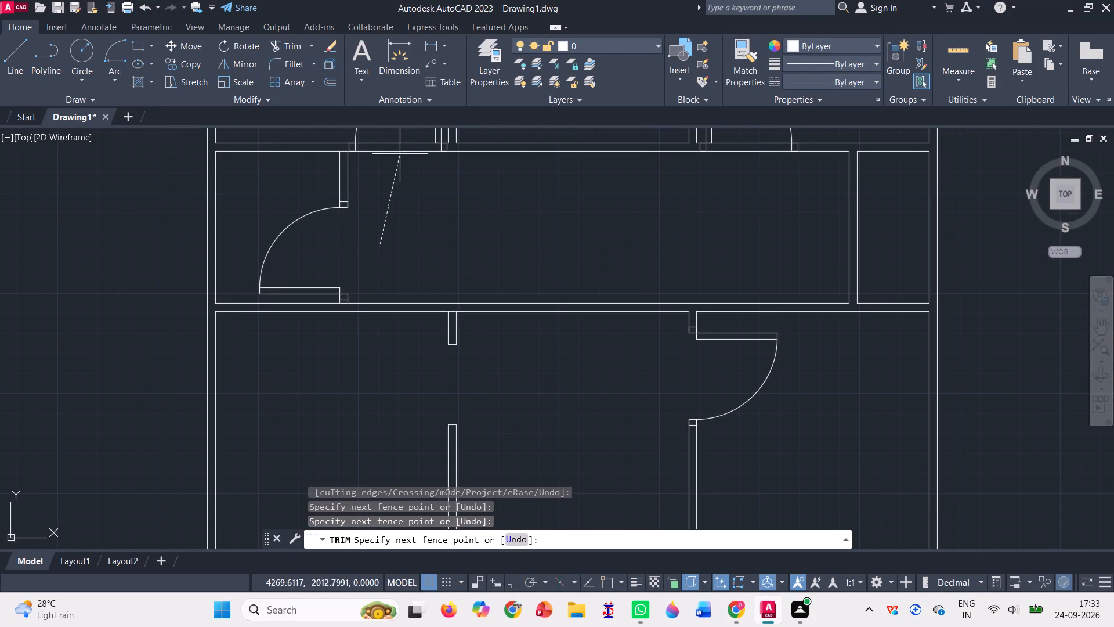
pyautogui.click(399, 139)
pyautogui.moveTo(372, 142); pyautogui.dragTo(375, 147)
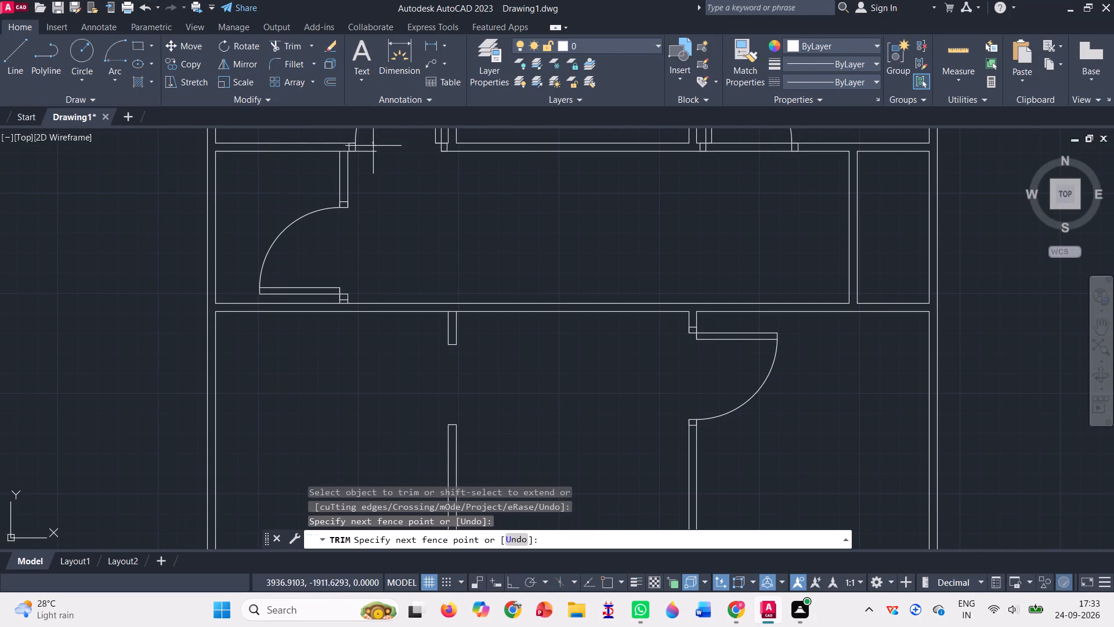
pyautogui.moveTo(375, 147); pyautogui.dragTo(381, 166)
pyautogui.click(365, 150)
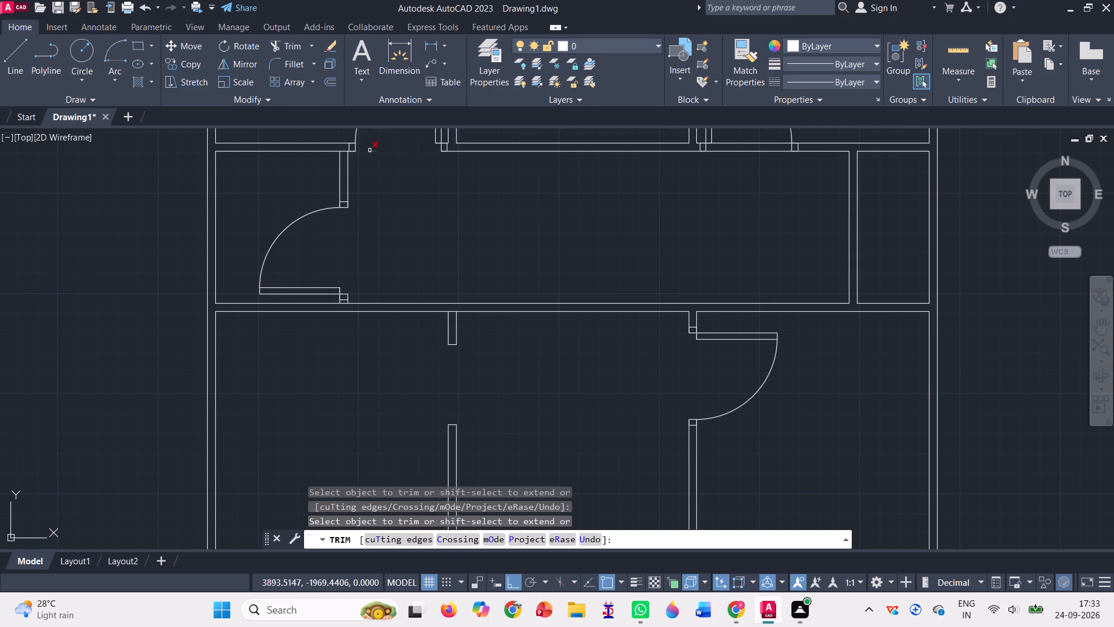
pyautogui.click(370, 152)
pyautogui.scroll(-3, 428, 221)
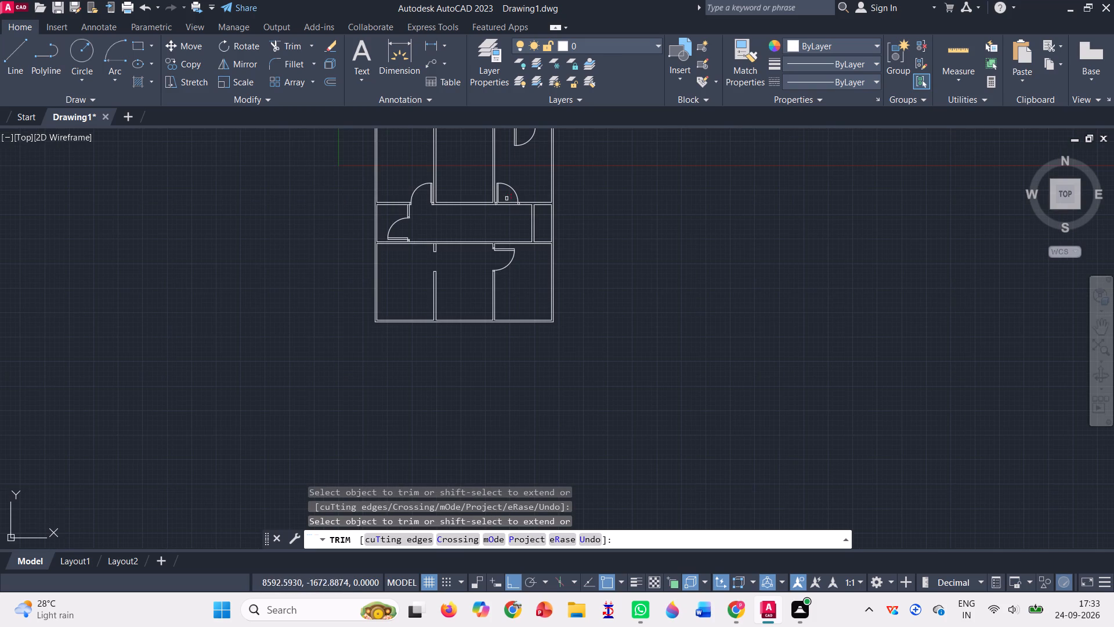
pyautogui.scroll(3, 509, 197)
pyautogui.moveTo(509, 197); pyautogui.dragTo(495, 236)
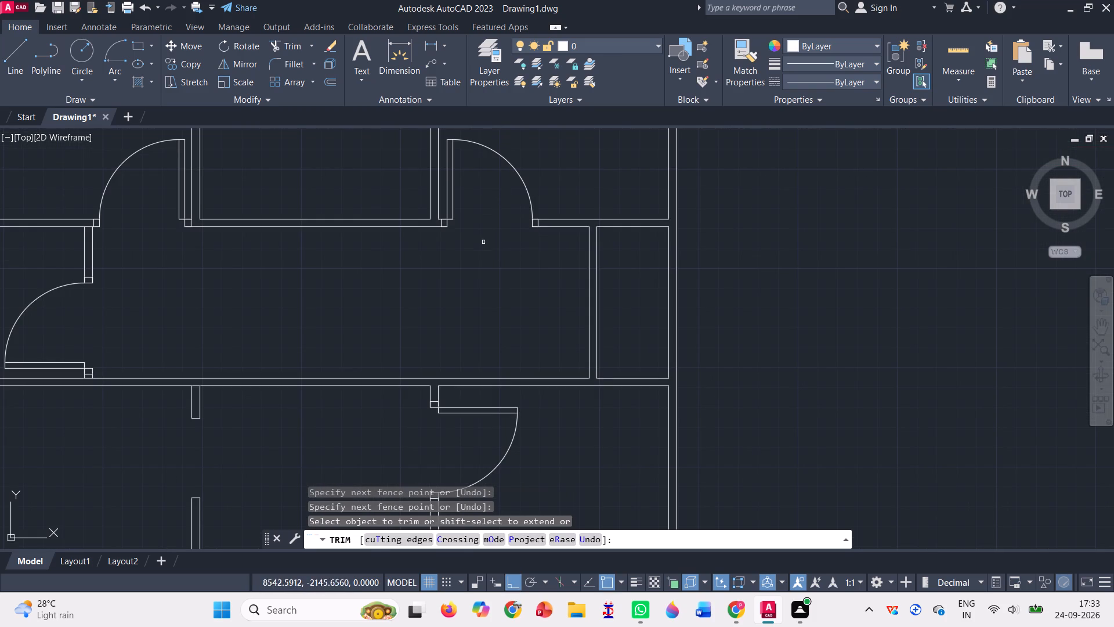
# Trim away both outer north wall lines across the north-east room's door opening.
pyautogui.scroll(-3, 829, 340)
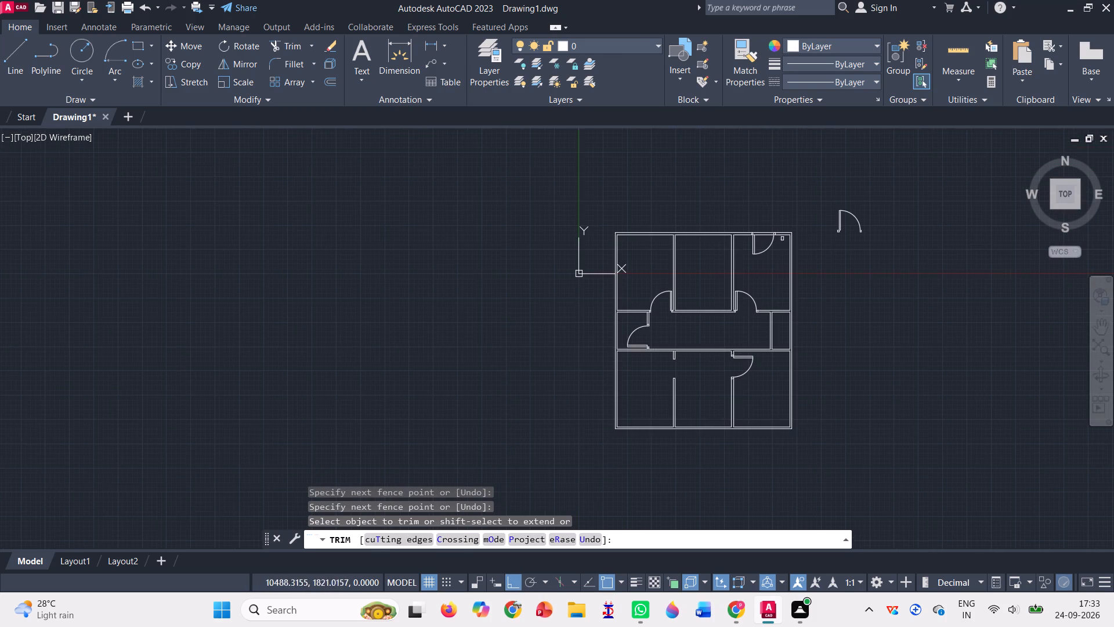
pyautogui.scroll(4, 782, 239)
pyautogui.moveTo(642, 192); pyautogui.dragTo(643, 216)
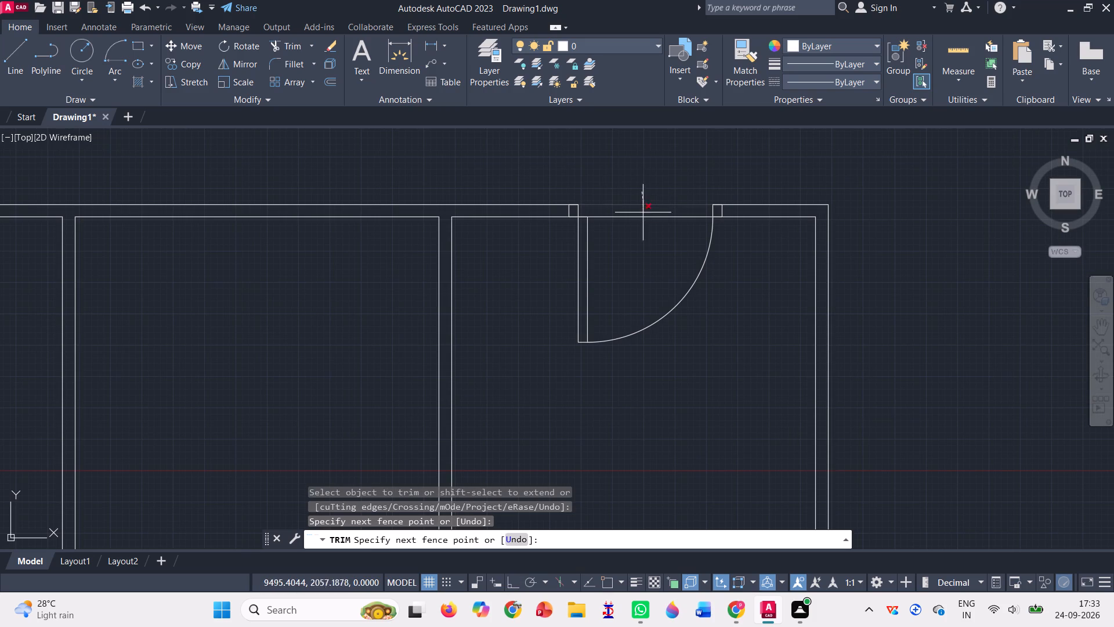
pyautogui.moveTo(643, 216); pyautogui.dragTo(643, 254)
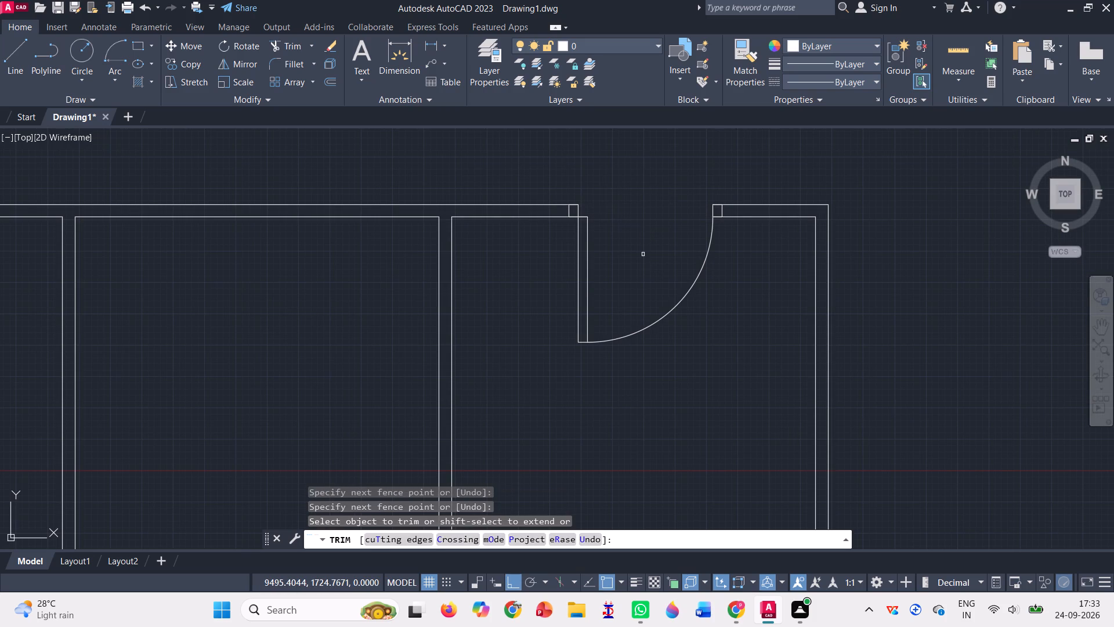
# Draw two 100-long cross lines about 1697 apart through the middle band's north wall, below the north-middle room.
pyautogui.scroll(-2, 643, 254)
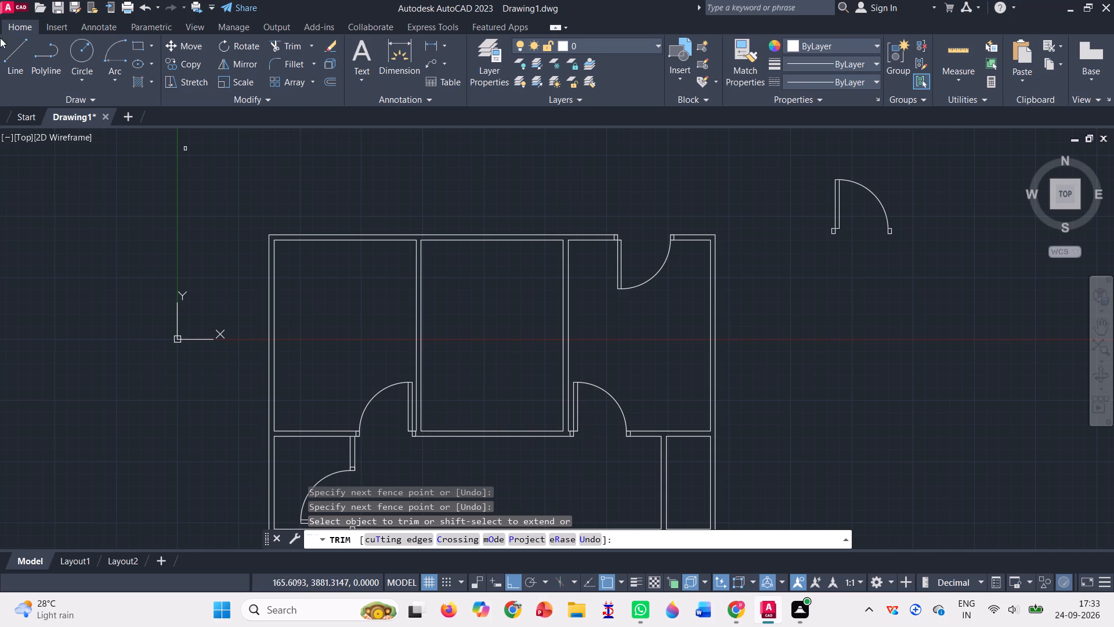
pyautogui.click(20, 73)
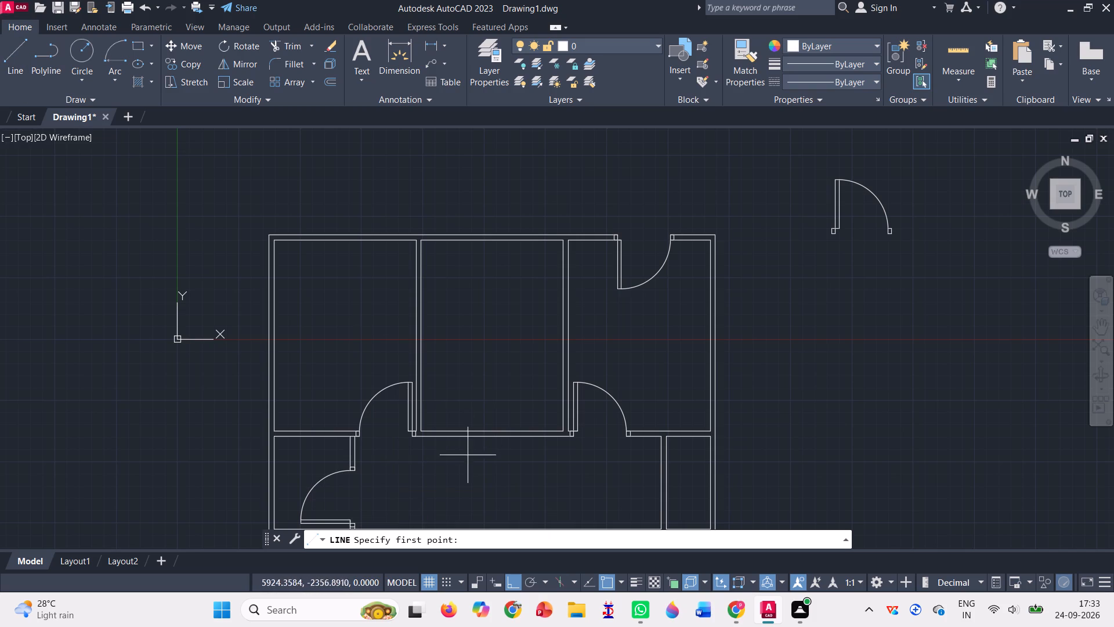
pyautogui.scroll(2, 468, 460)
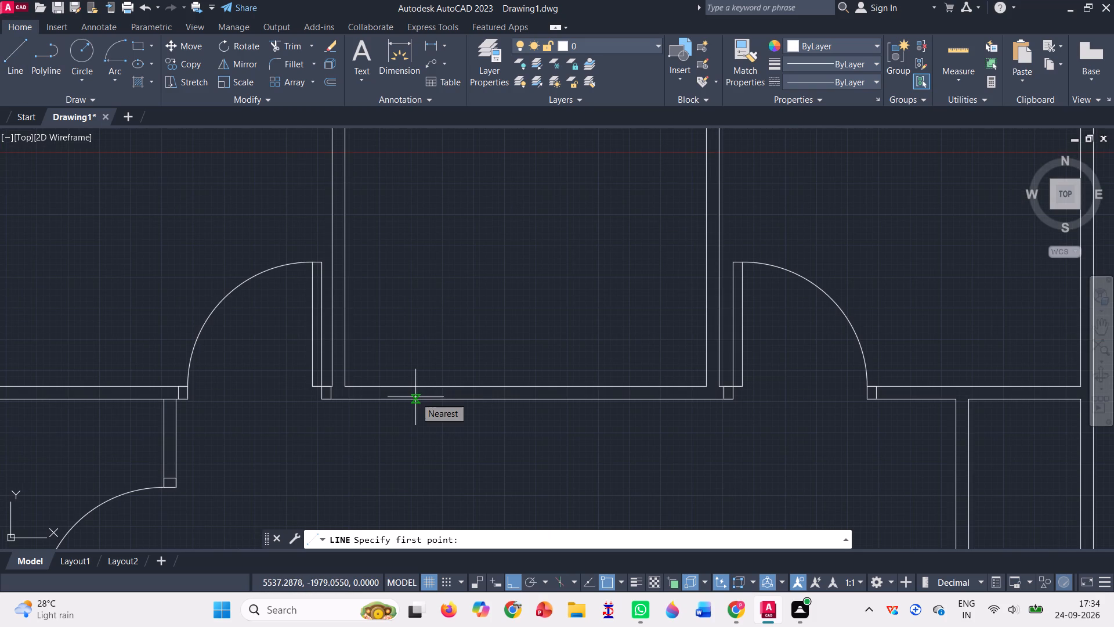
pyautogui.click(415, 397)
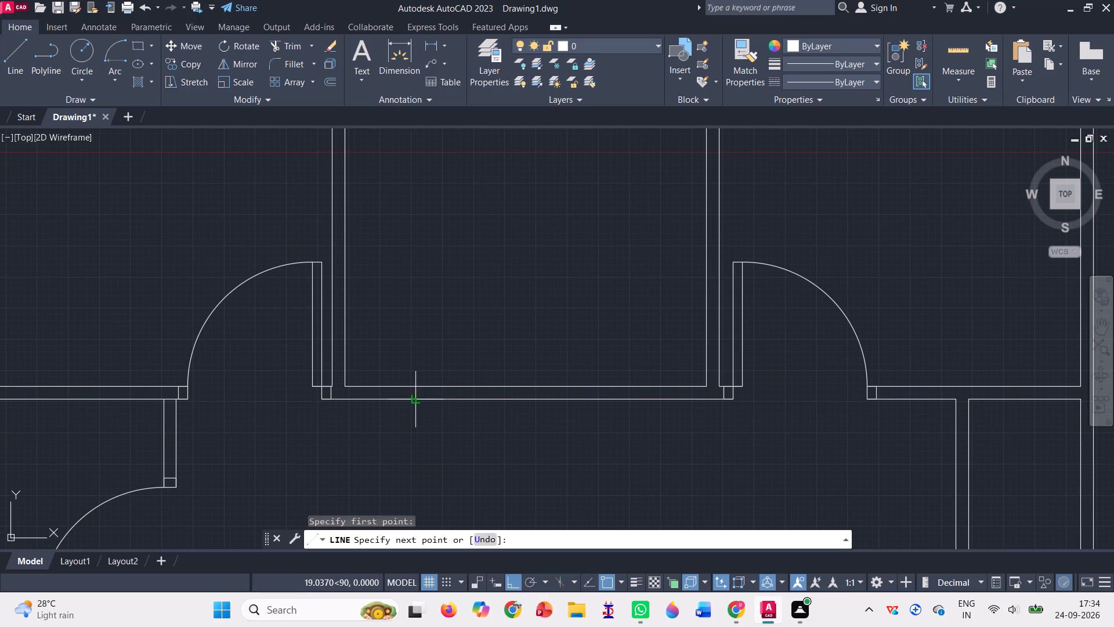
pyautogui.write('100')
pyautogui.press('Return')
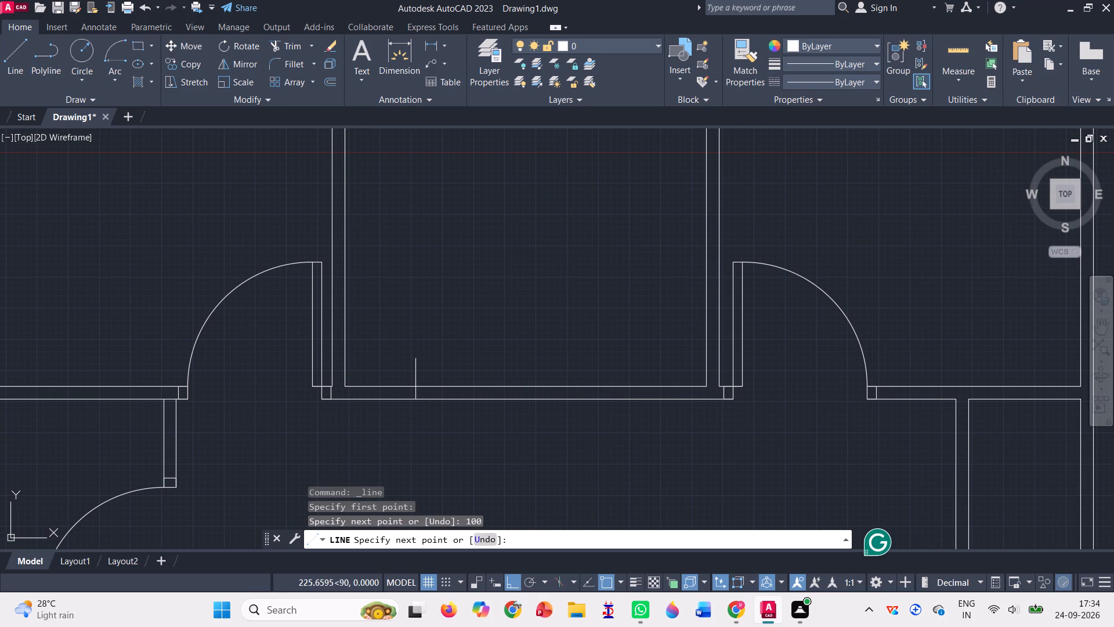
pyautogui.click(627, 387)
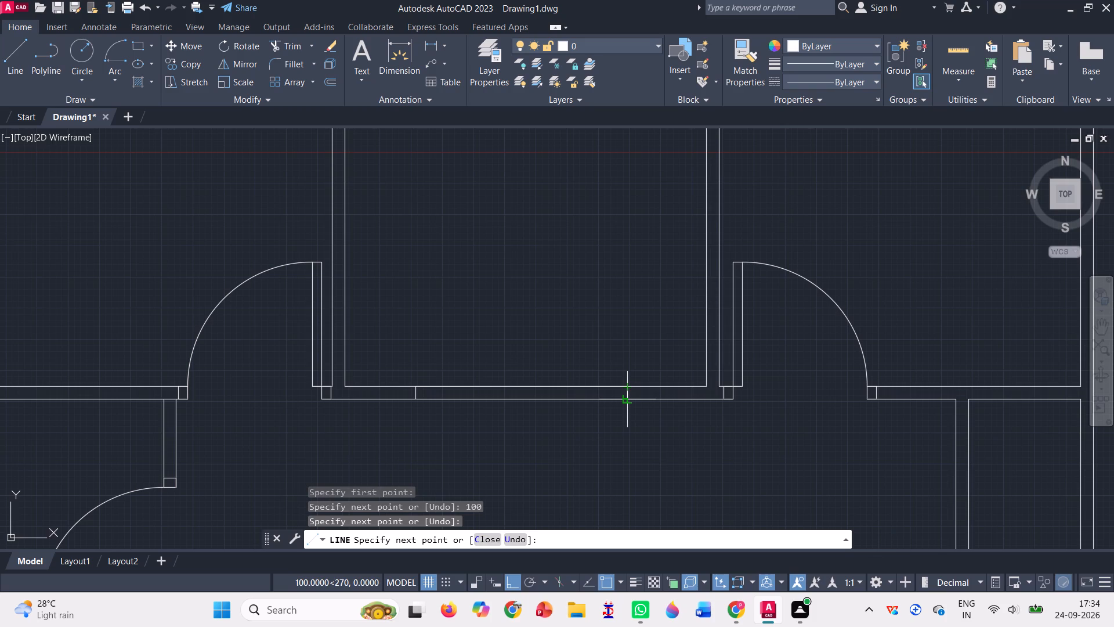
pyautogui.click(627, 399)
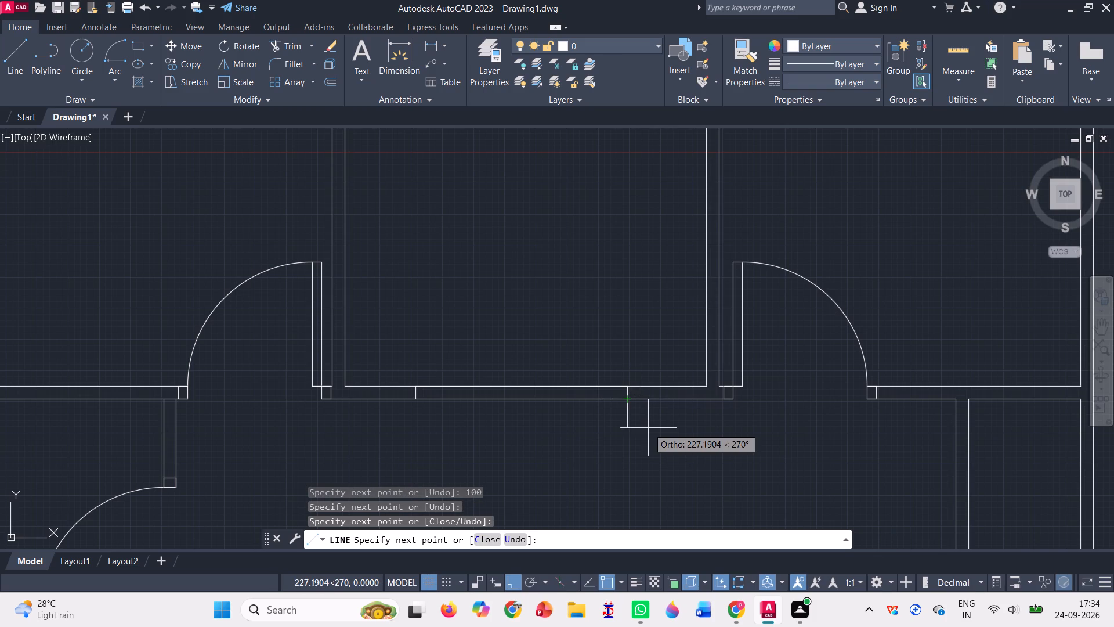
pyautogui.press('Escape')
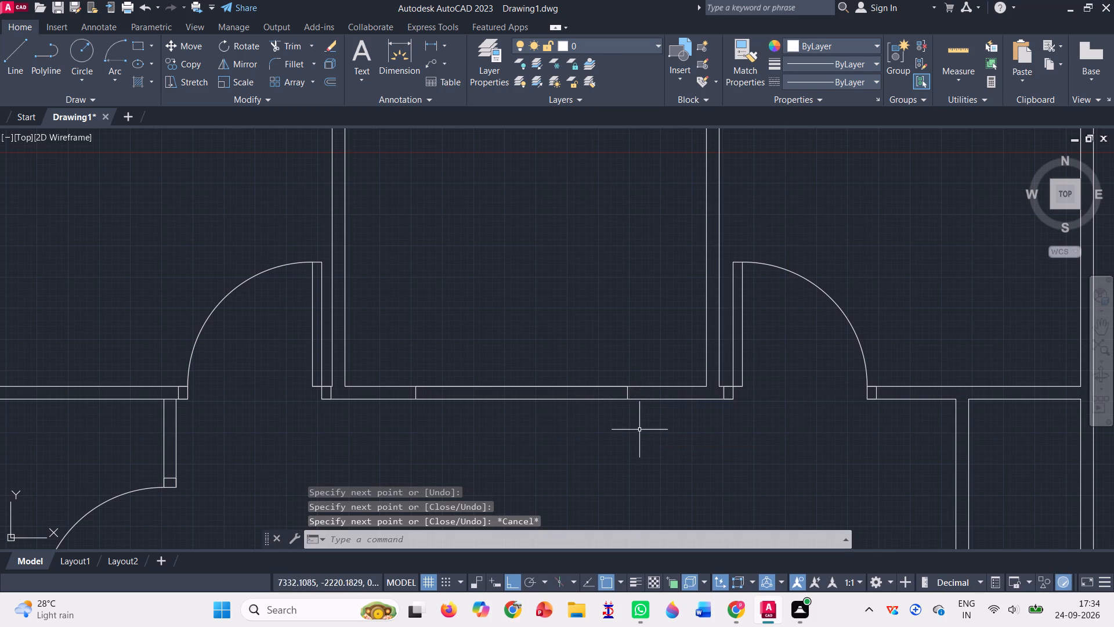
# Trim away both north wall lines of the middle band between the two cross lines to open the north-middle room.
pyautogui.click(290, 42)
pyautogui.moveTo(484, 351); pyautogui.dragTo(499, 429)
# Trim away the short wall line closing the top of the south-west partition stub at the middle band's south wall.
pyautogui.scroll(-3, 484, 269)
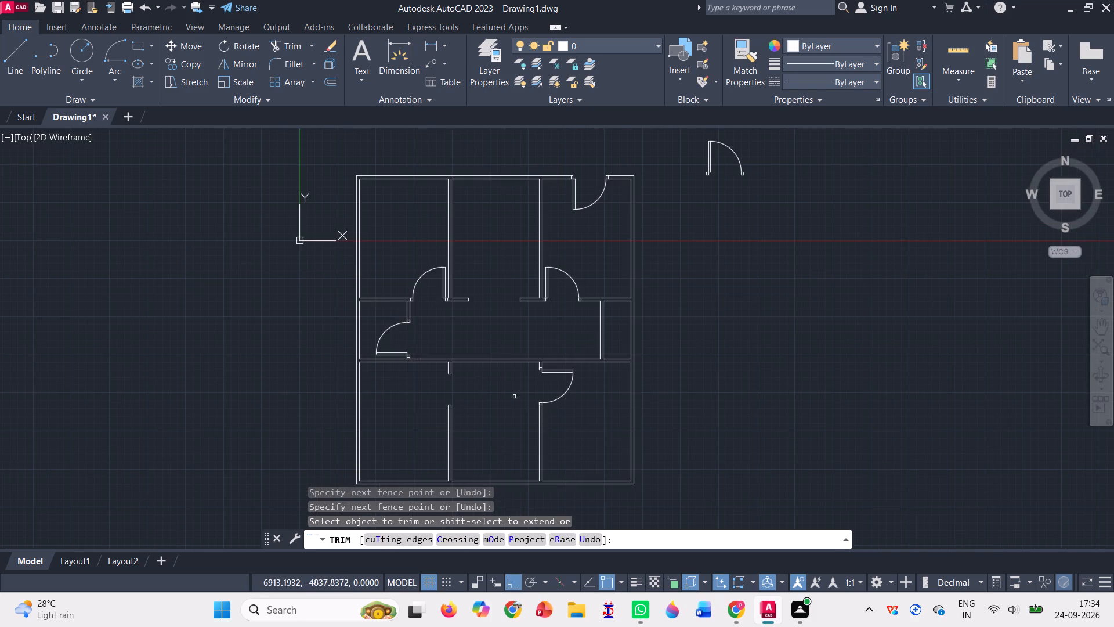
pyautogui.scroll(2, 514, 405)
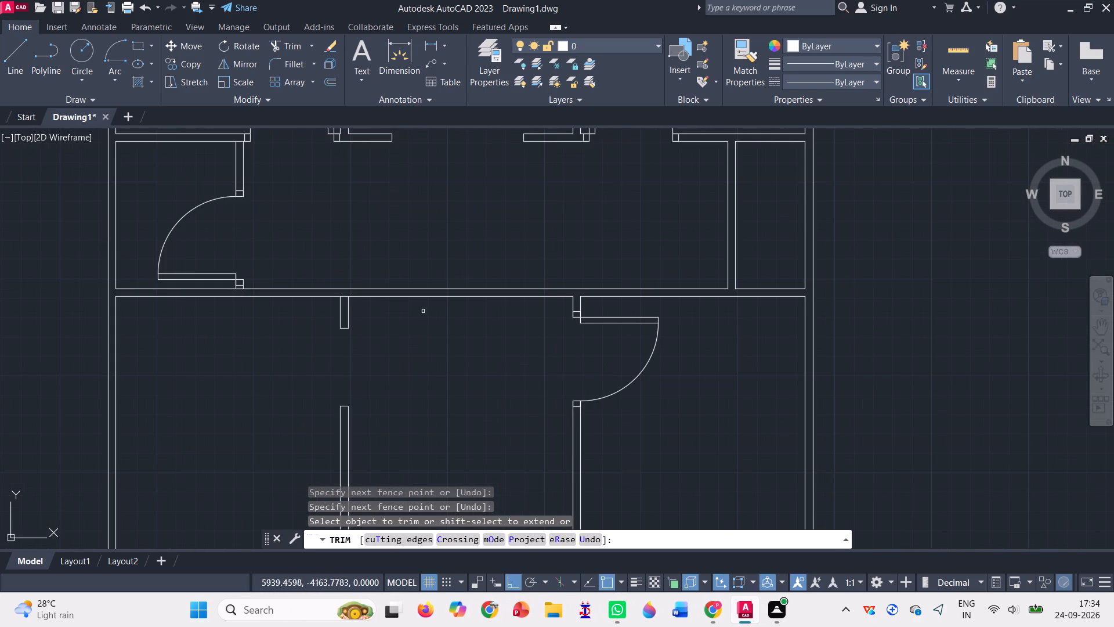
pyautogui.scroll(2, 335, 283)
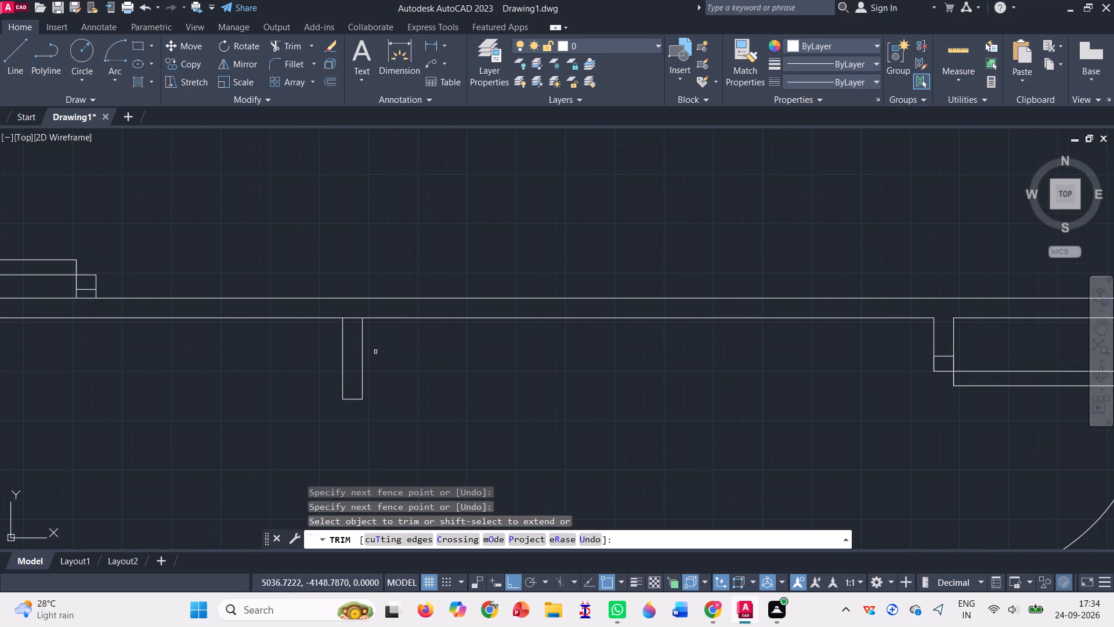
pyautogui.click(356, 318)
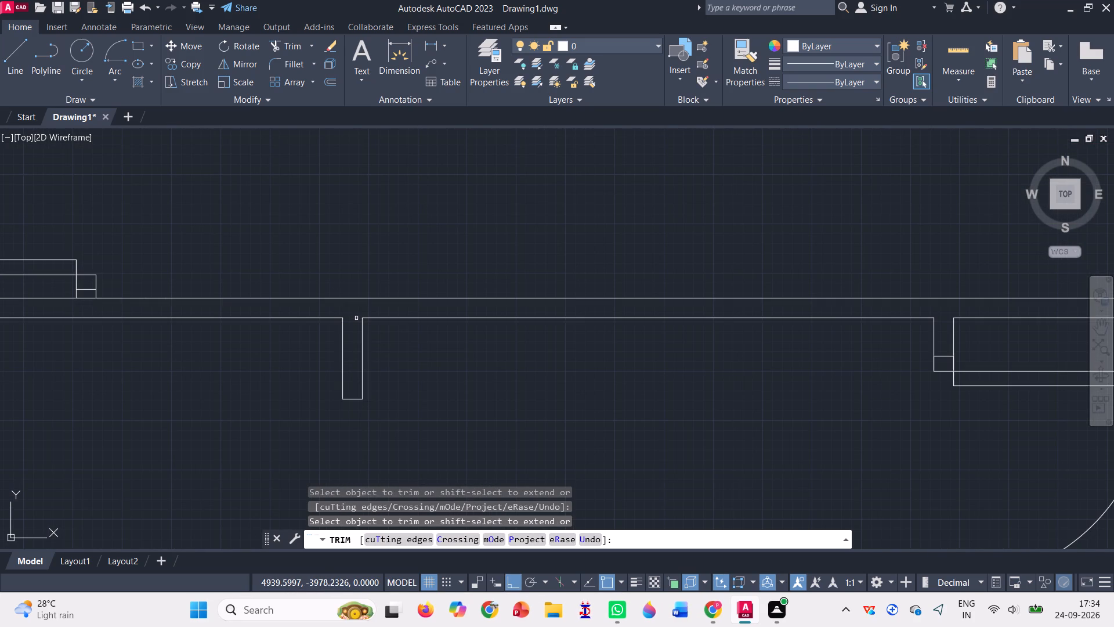
# Draw 100-long lines across the middle band's south wall, extending the south-middle room's side faces of the two southern partitions.
pyautogui.scroll(-2, 378, 296)
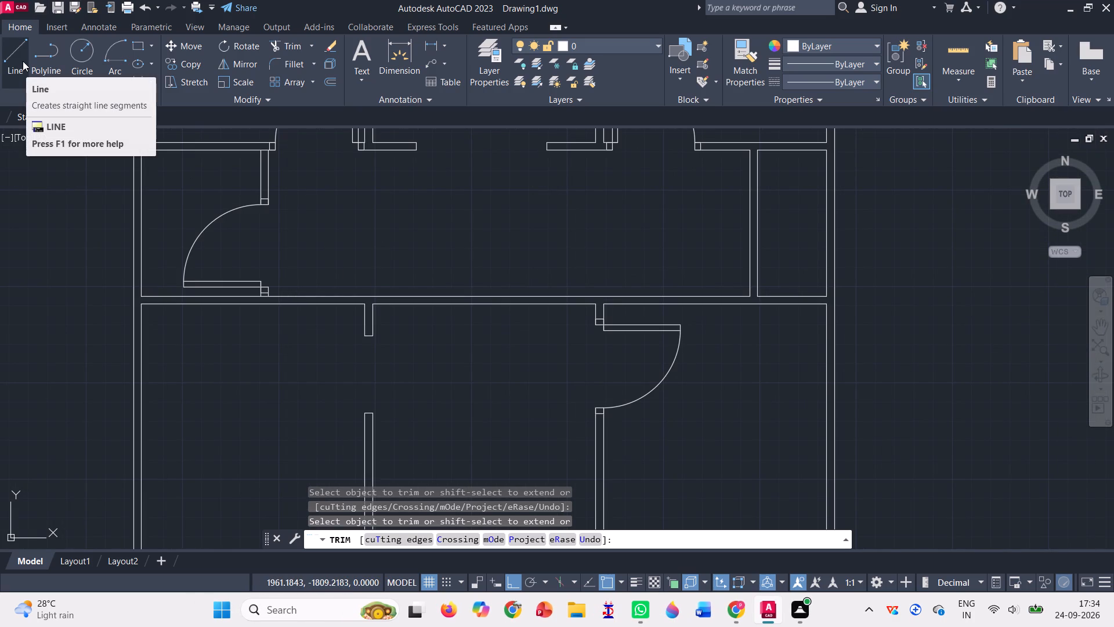
pyautogui.click(23, 61)
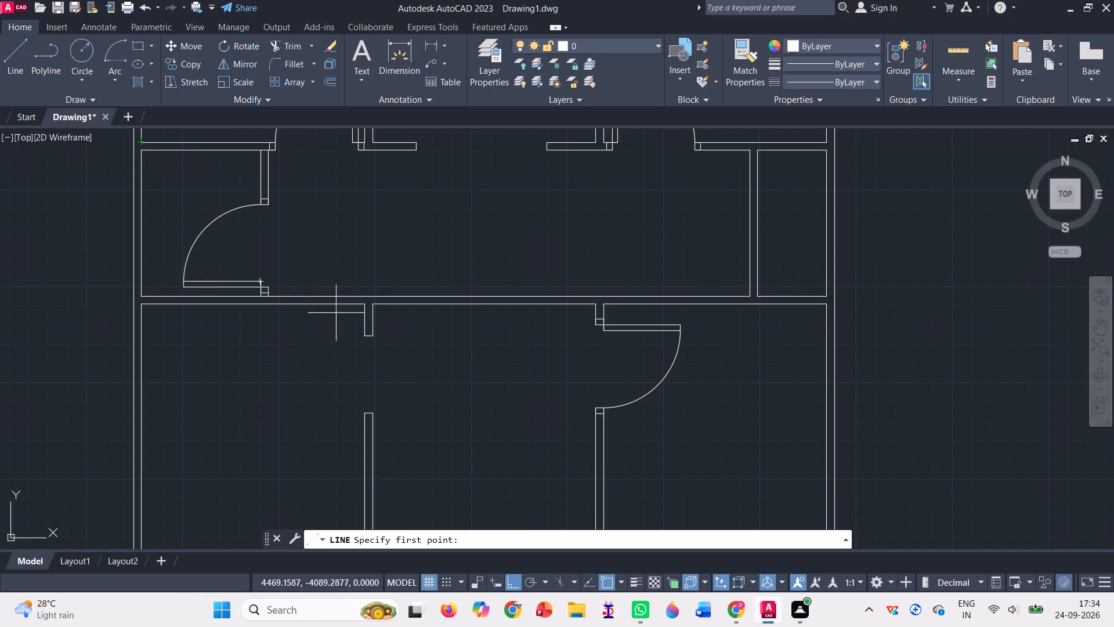
pyautogui.scroll(3, 368, 307)
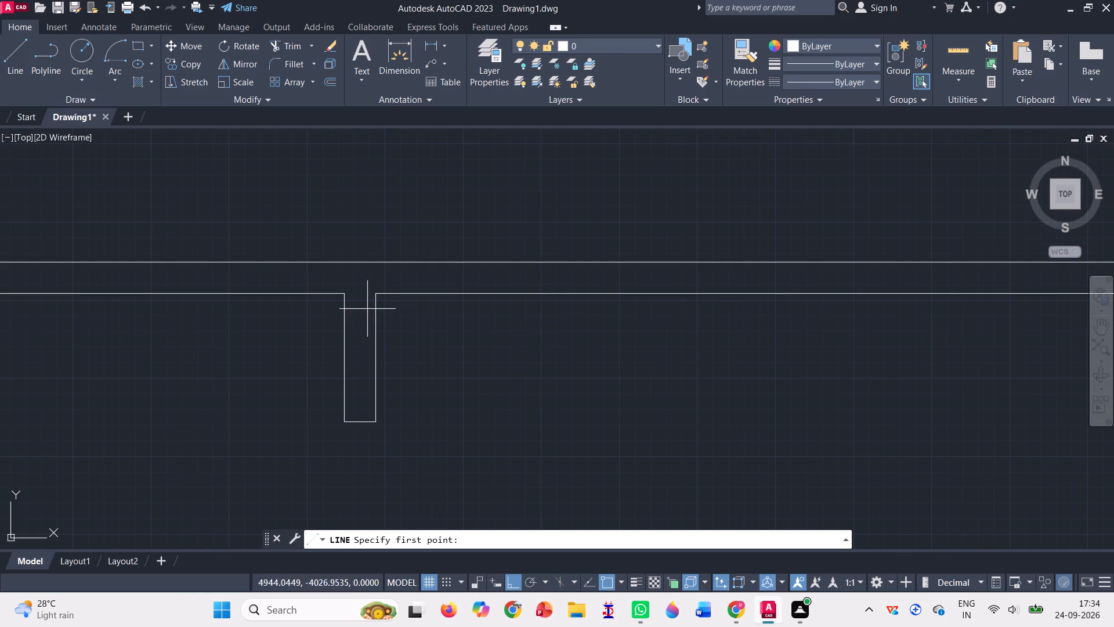
pyautogui.click(375, 294)
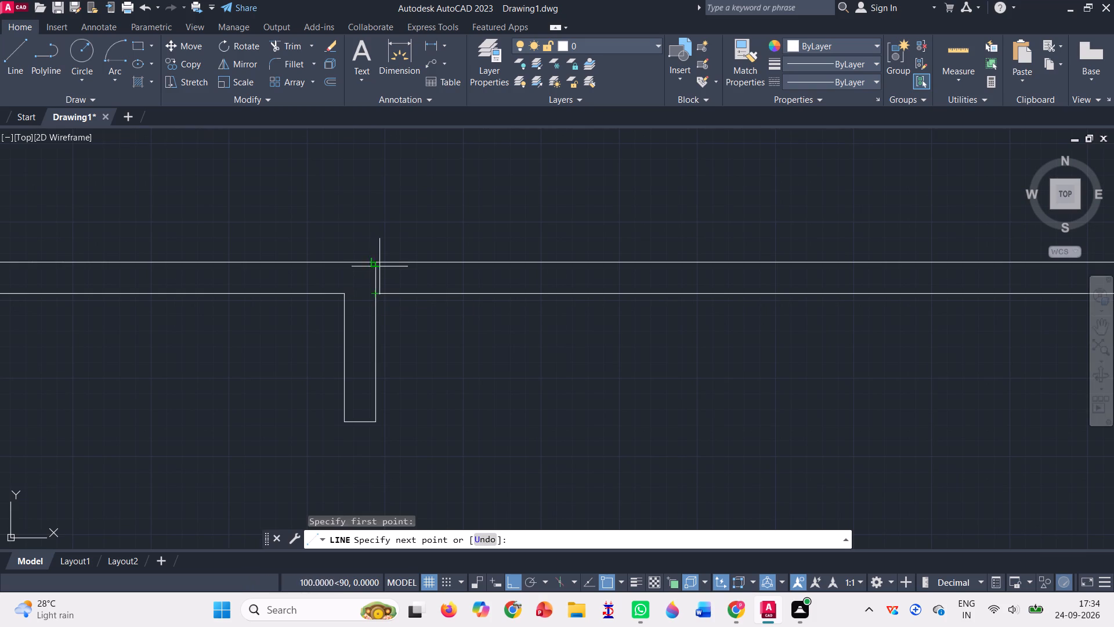
pyautogui.click(378, 261)
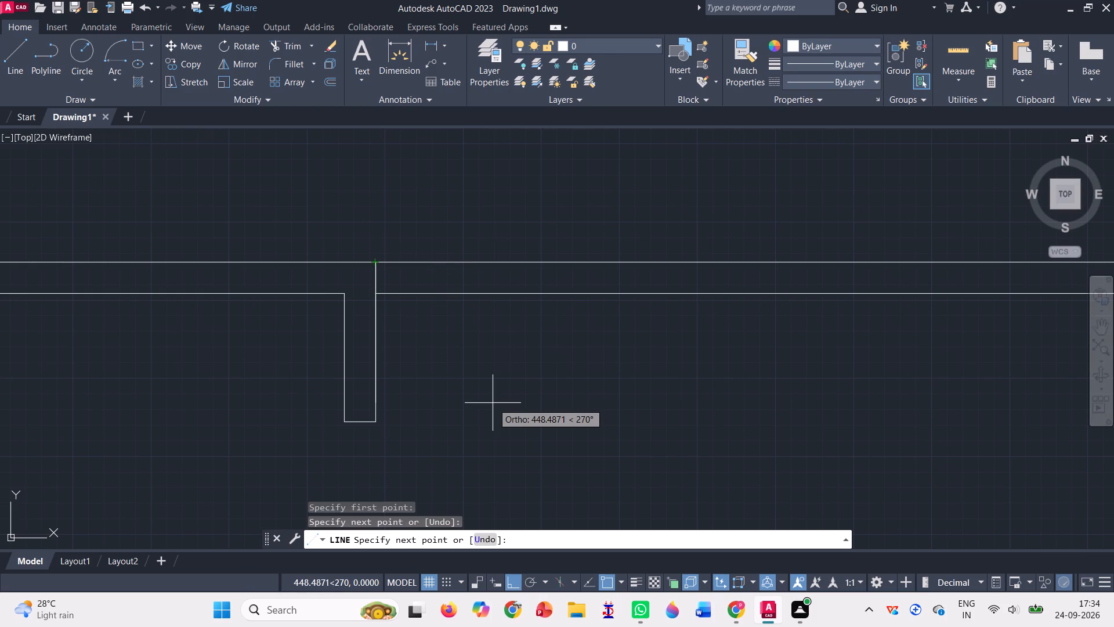
pyautogui.press('Escape')
pyautogui.scroll(-1, 381, 347)
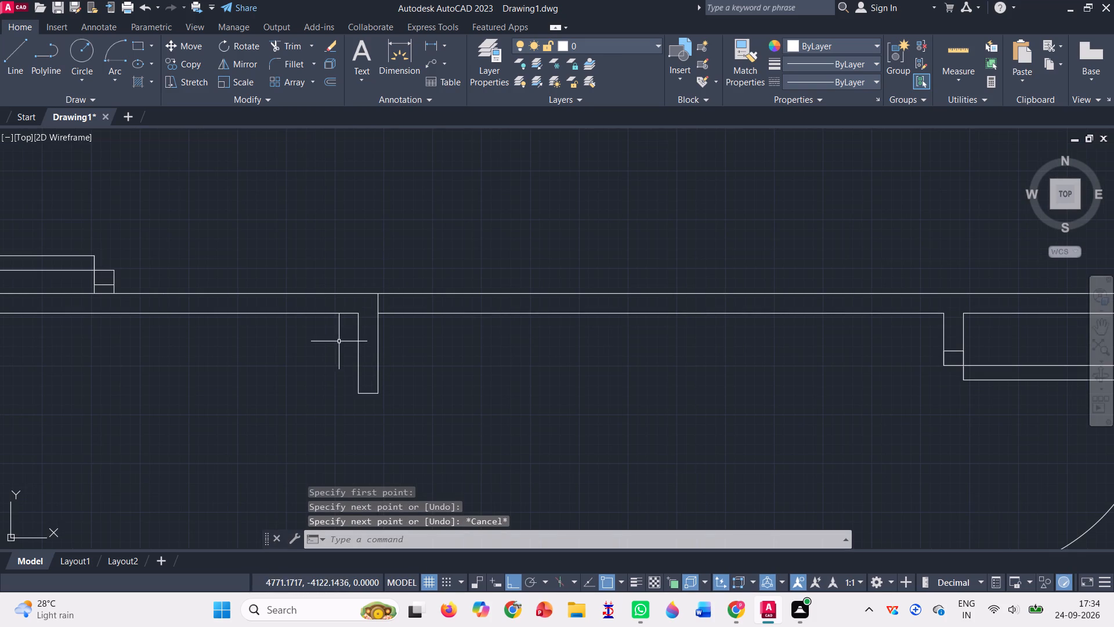
pyautogui.click(21, 59)
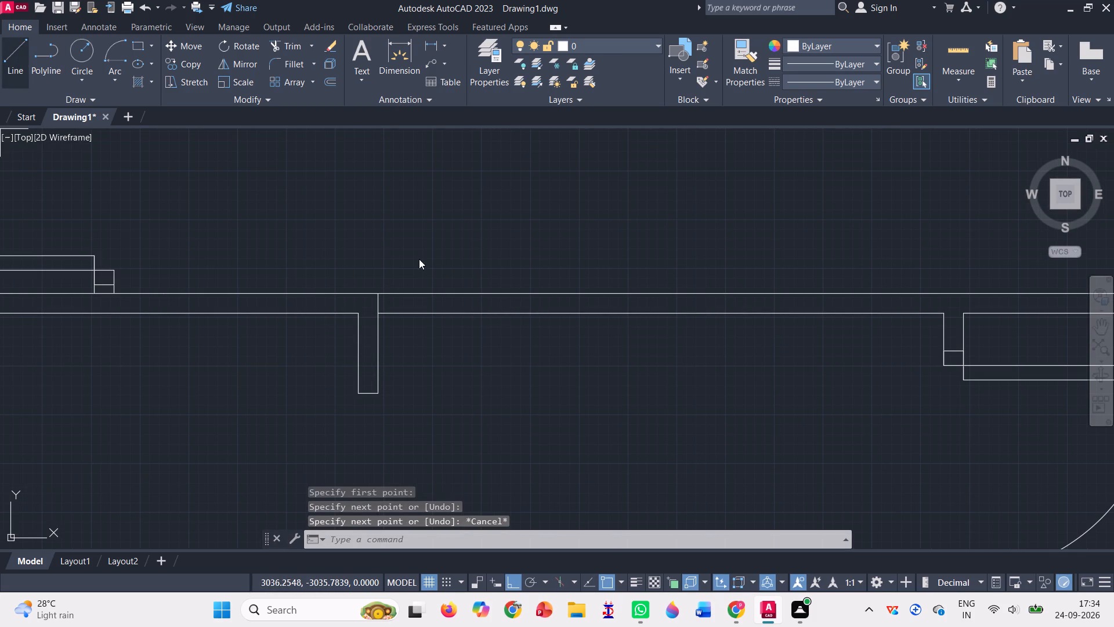
pyautogui.click(946, 314)
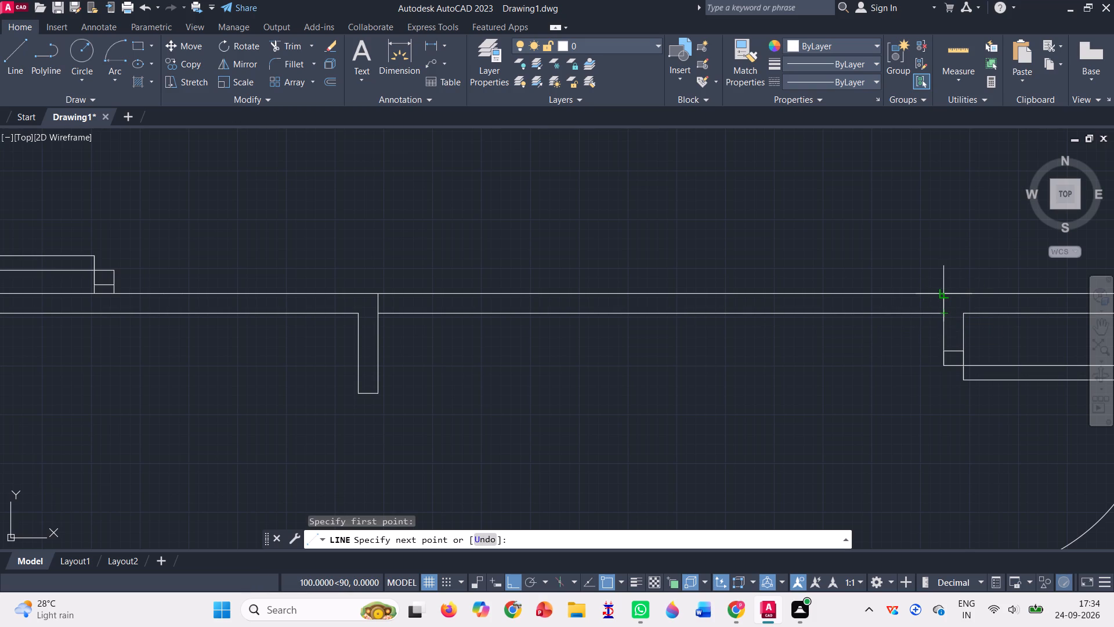
pyautogui.click(947, 294)
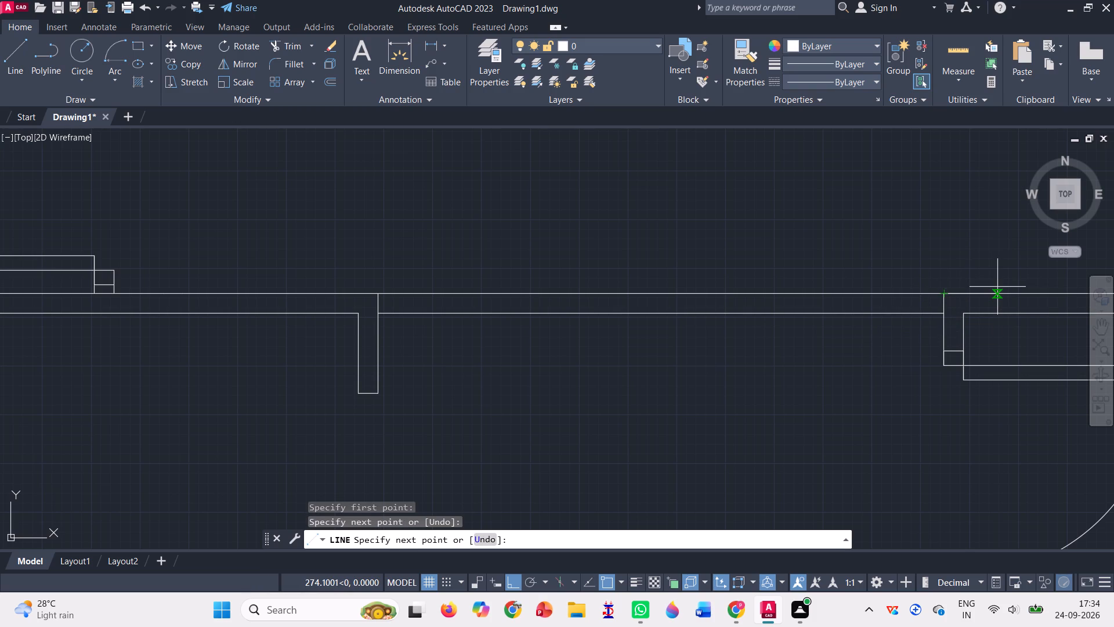
pyautogui.press('Escape')
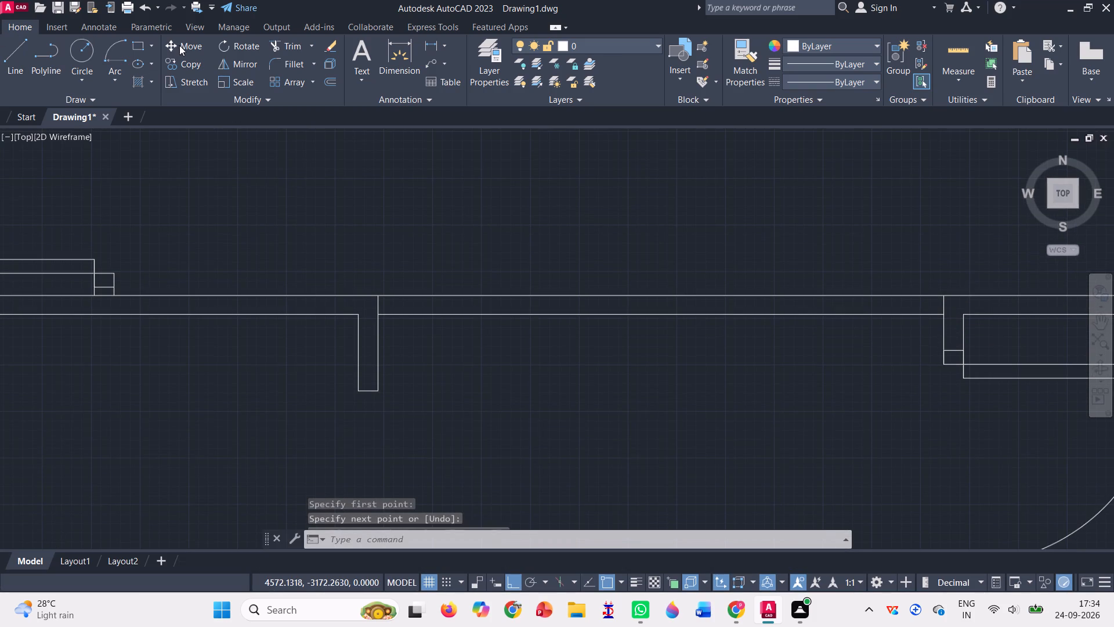
# Trim away both lines of the middle band's south wall between the two partitions to open the south-middle room.
pyautogui.click(280, 42)
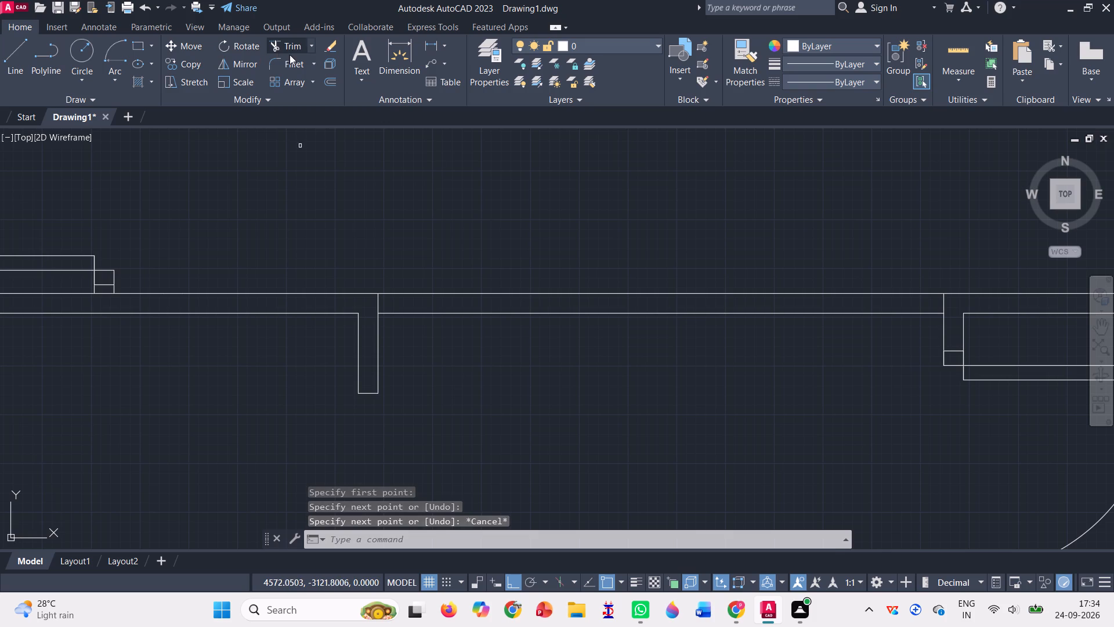
pyautogui.moveTo(533, 251); pyautogui.dragTo(573, 337)
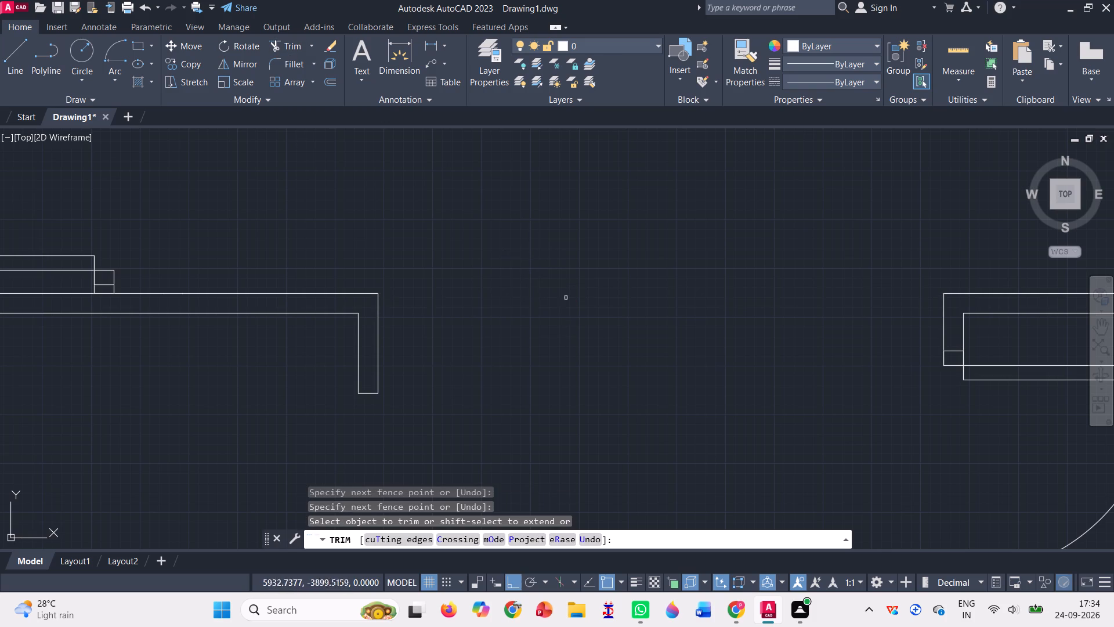
# Draw a horizontal line across the south-middle room from partition to partition, just south of the south-west partition's opening.
pyautogui.scroll(-3, 495, 224)
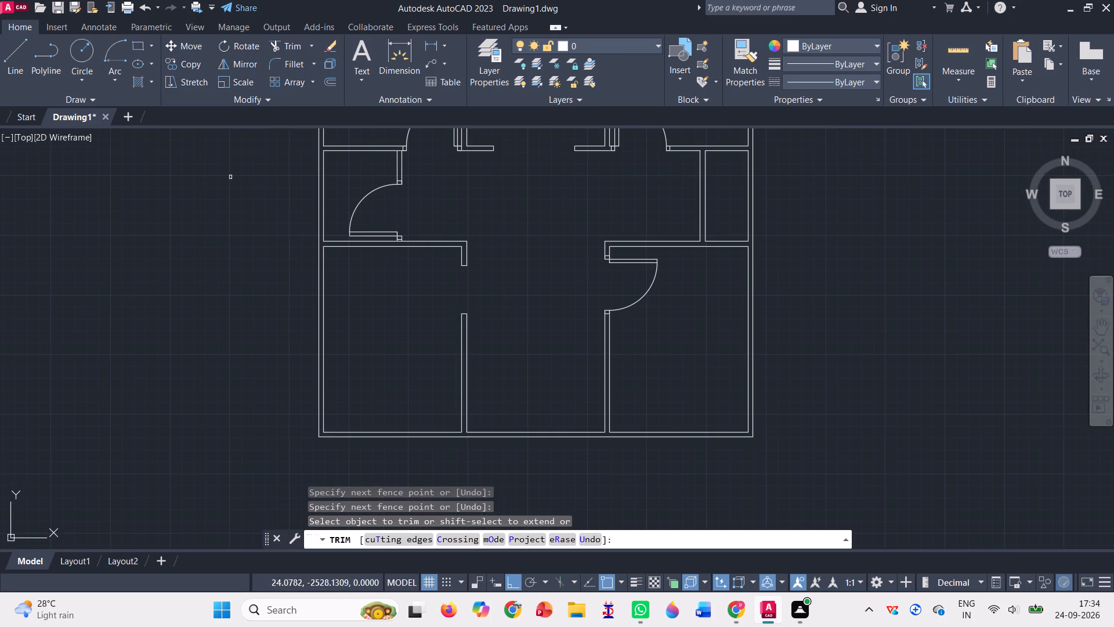
pyautogui.click(7, 57)
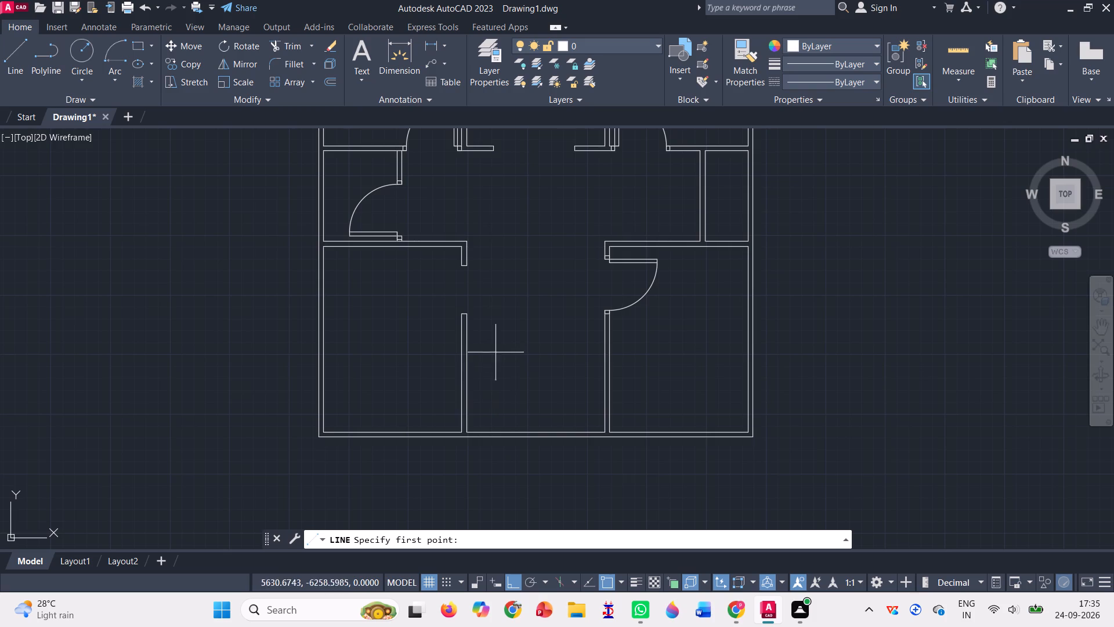
pyautogui.scroll(2, 487, 336)
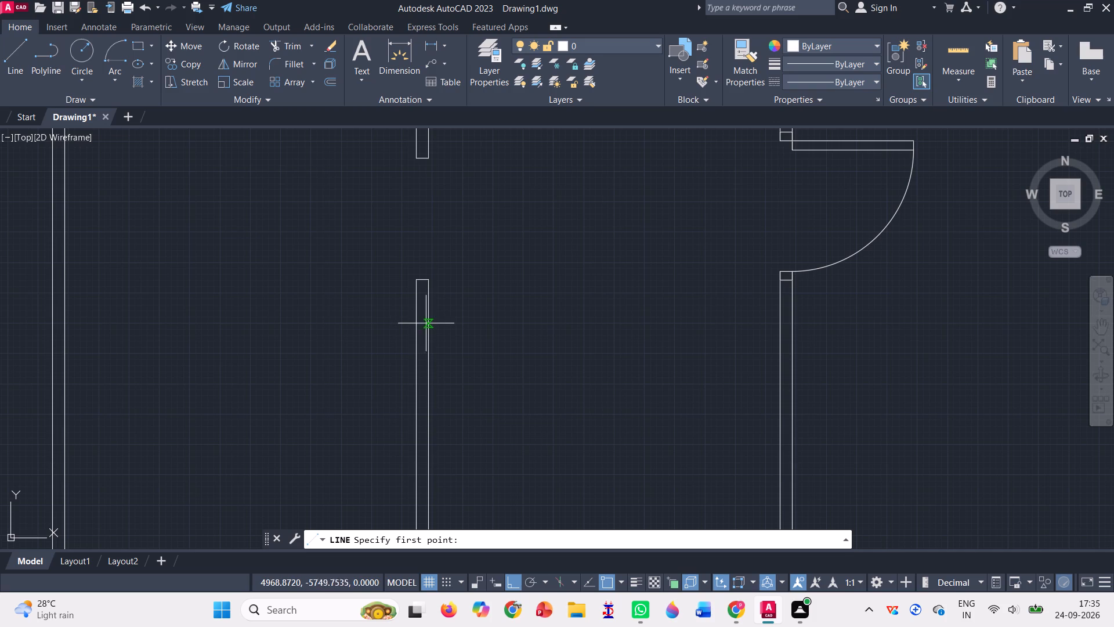
pyautogui.click(428, 322)
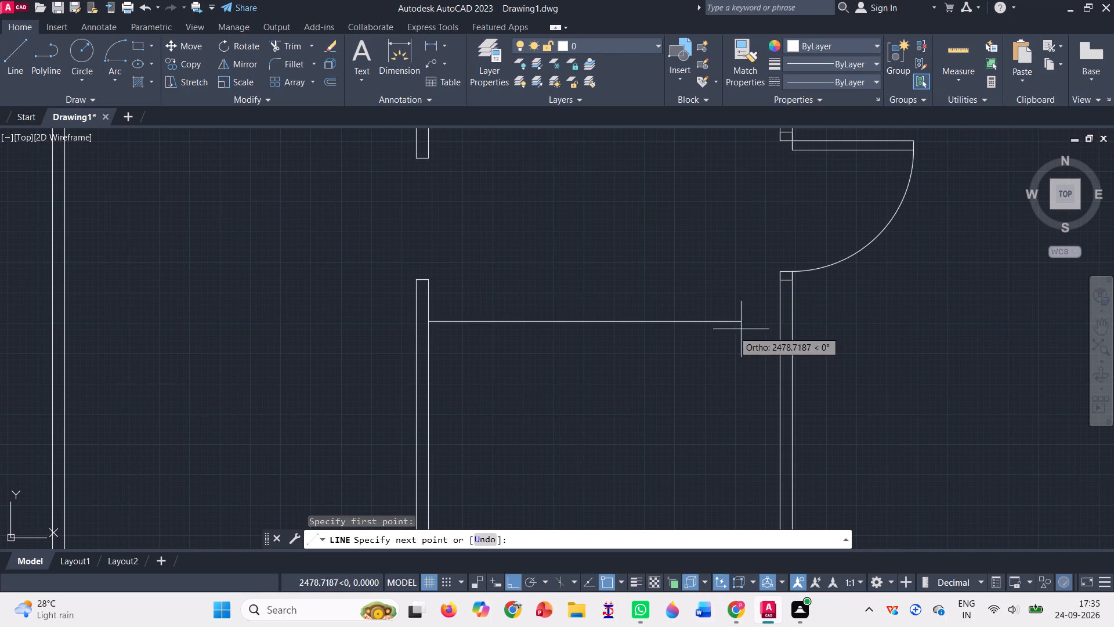
pyautogui.click(779, 319)
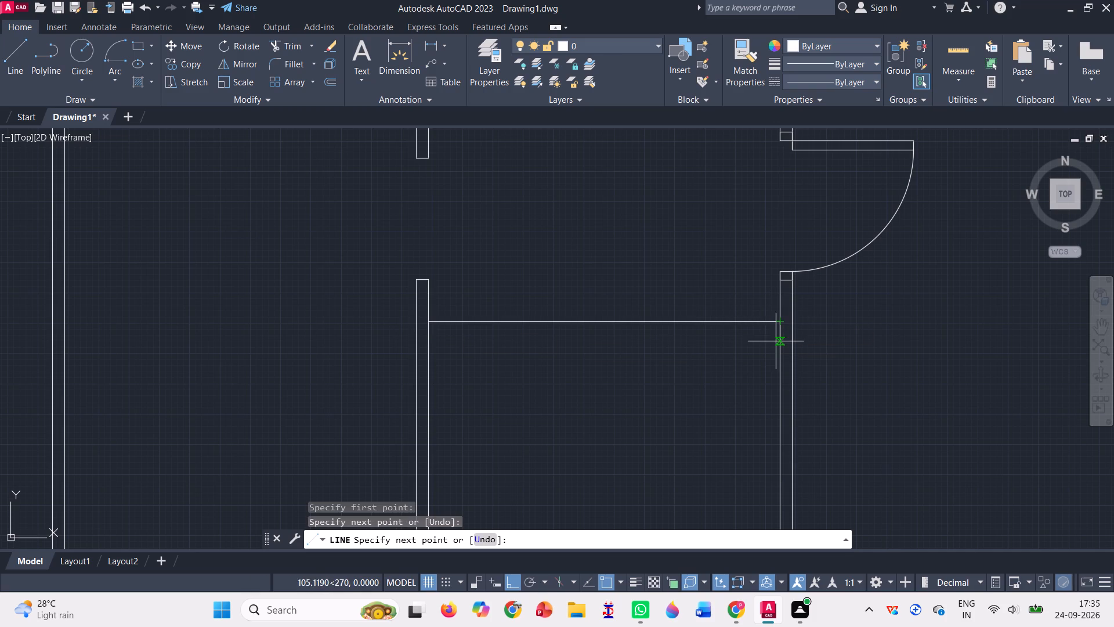
pyautogui.press('Escape')
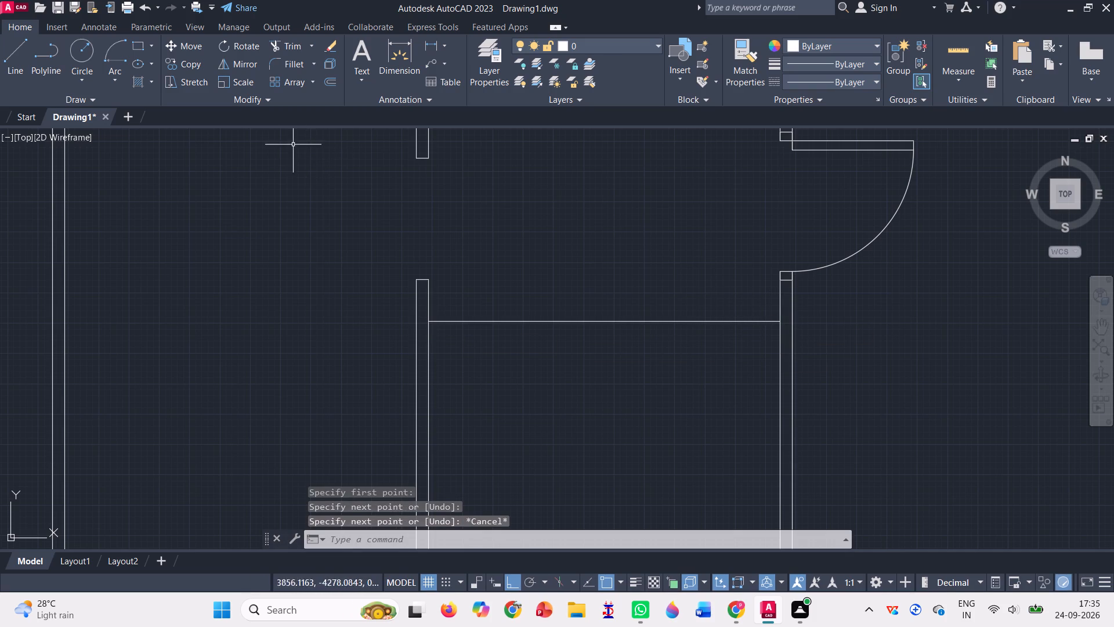
# Copy the new horizontal line 100 south to form a double-line wall across the south-middle room.
pyautogui.click(183, 60)
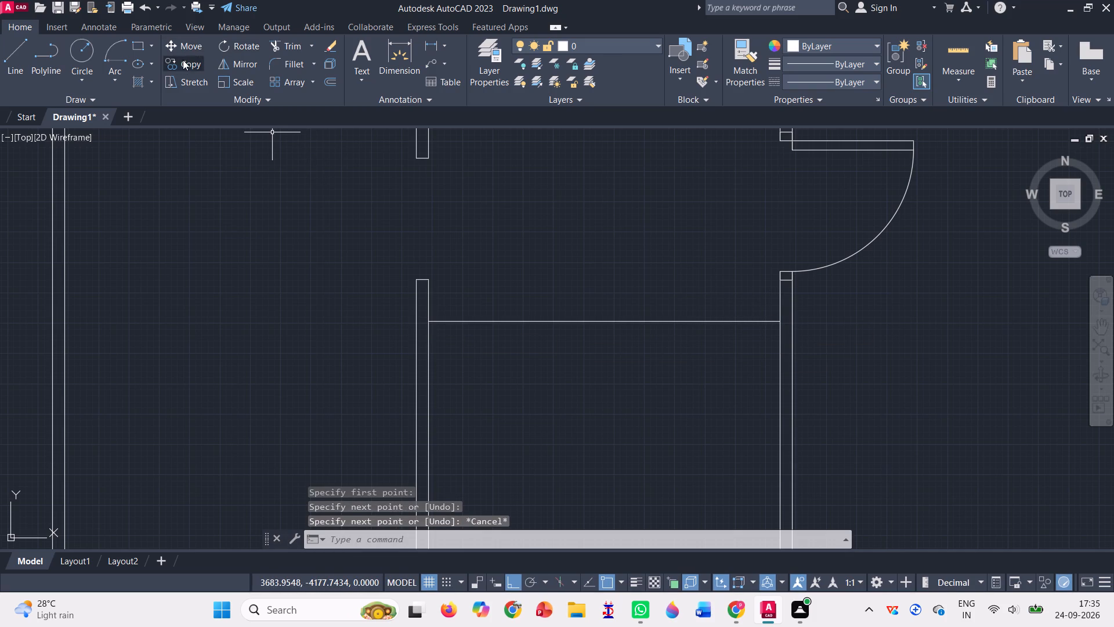
pyautogui.click(489, 321)
pyautogui.press('Return')
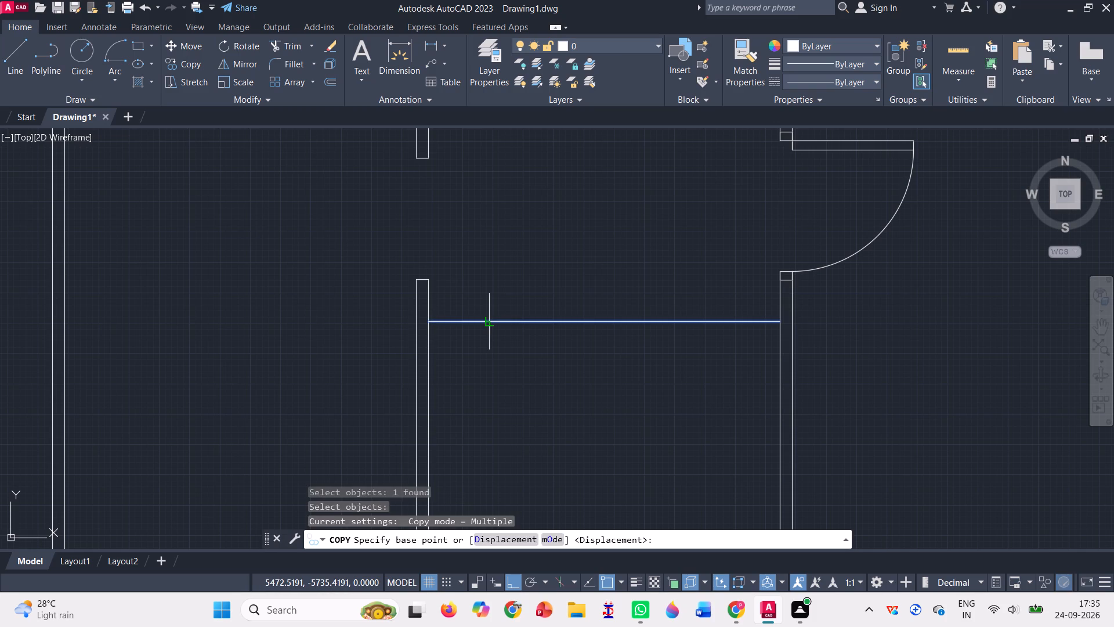
pyautogui.click(489, 321)
pyautogui.write('100')
pyautogui.press('Return')
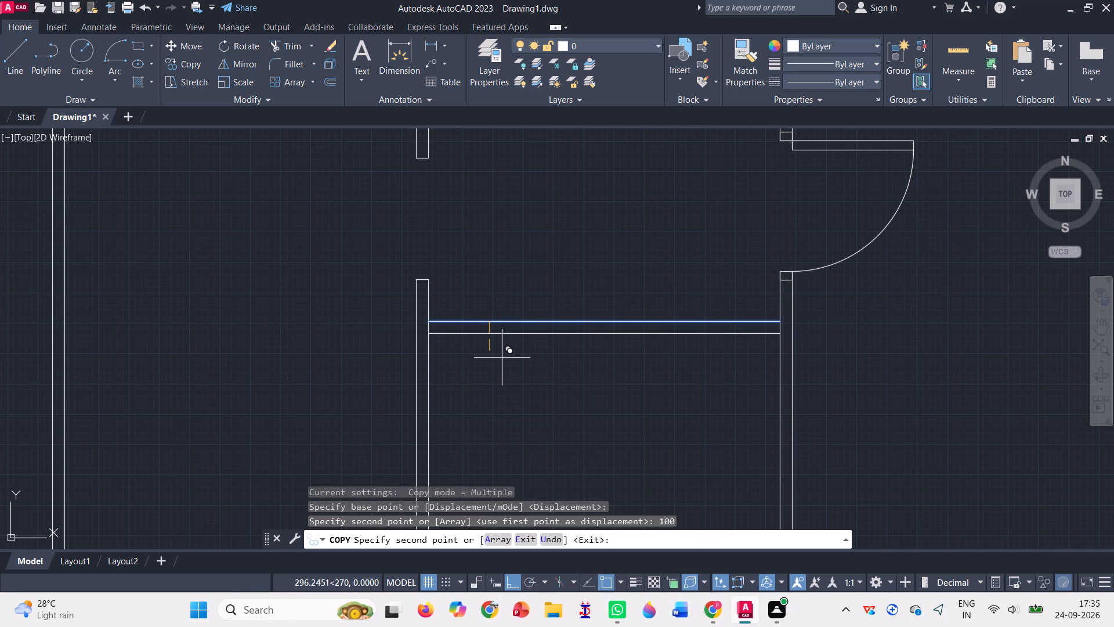
pyautogui.press('Escape')
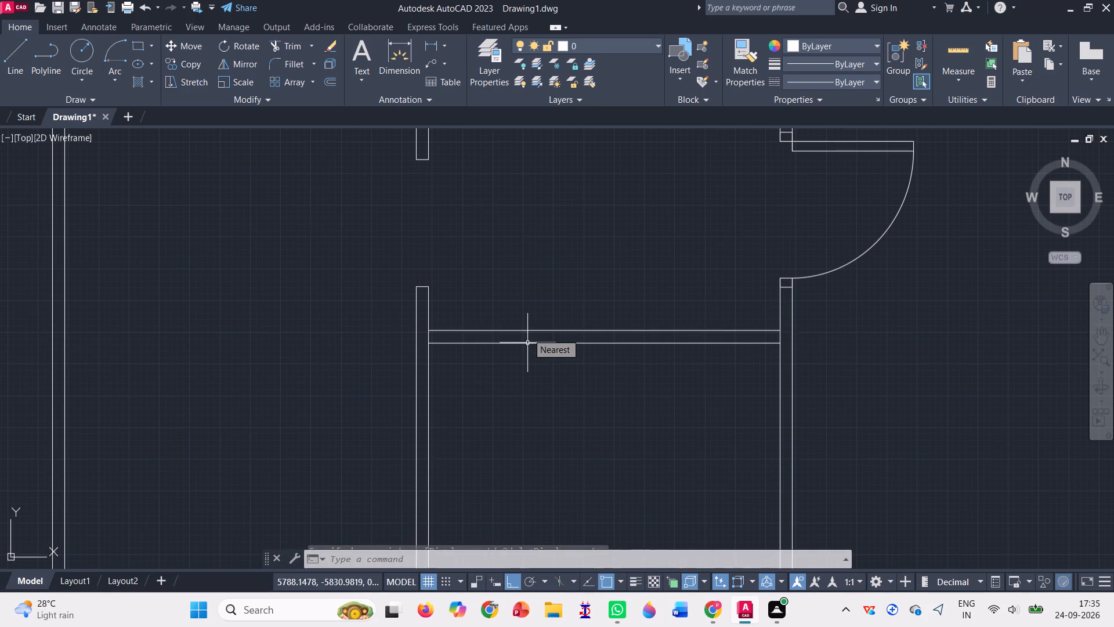
# Trim the partition face lines between the new cross wall's two lines at both ends to open the wall junctions.
pyautogui.click(283, 52)
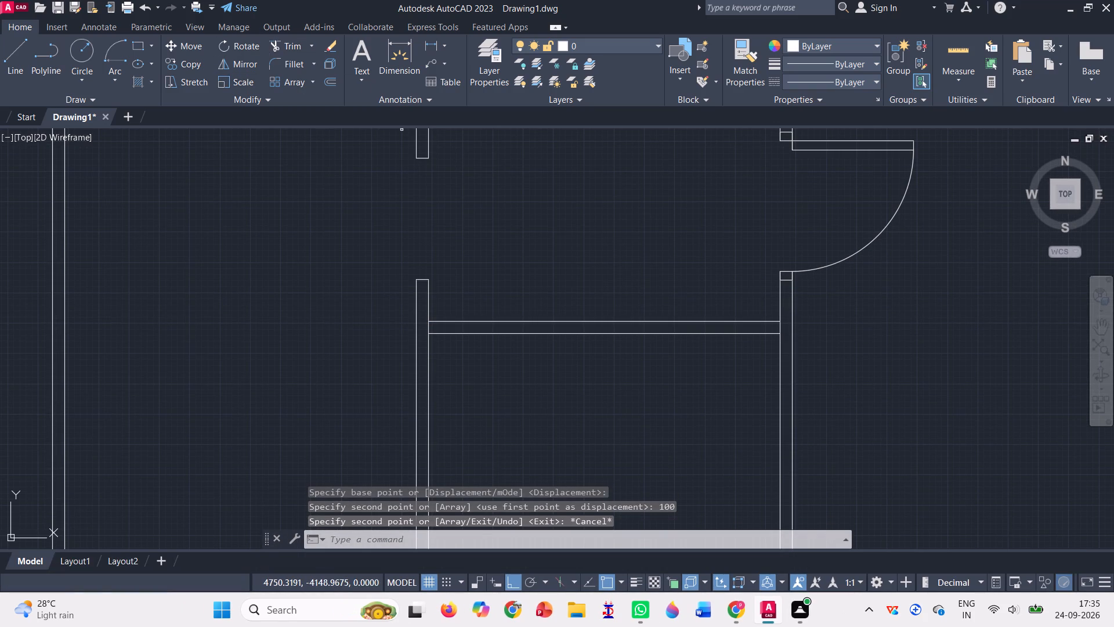
pyautogui.scroll(2, 432, 329)
pyautogui.scroll(-1, 429, 329)
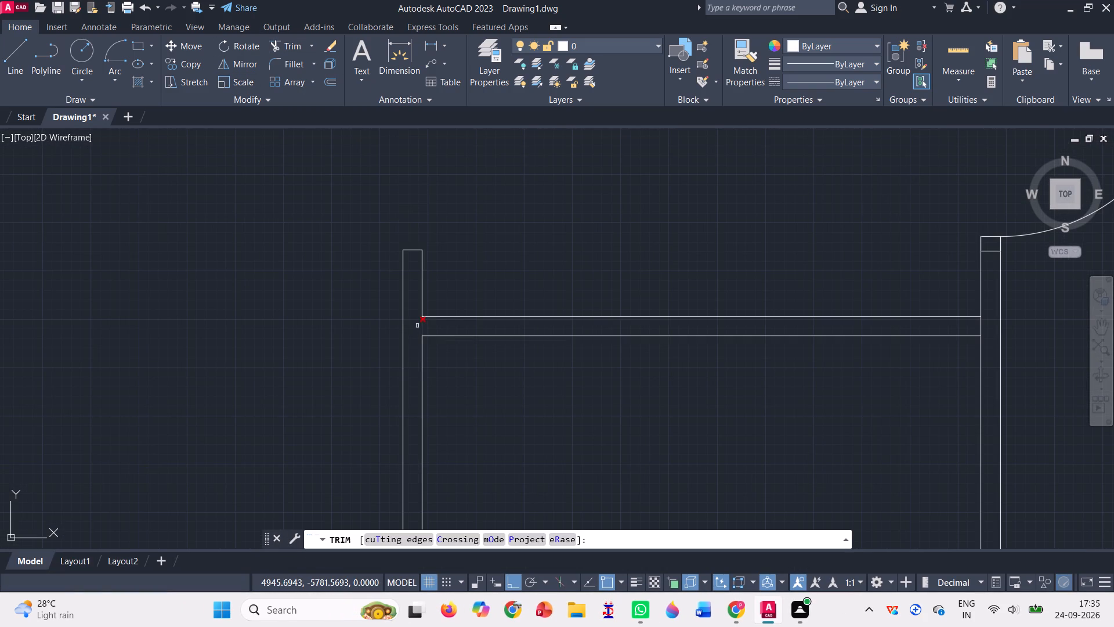
pyautogui.moveTo(418, 325); pyautogui.dragTo(433, 325)
pyautogui.scroll(1, 242, 297)
pyautogui.scroll(-1, 240, 297)
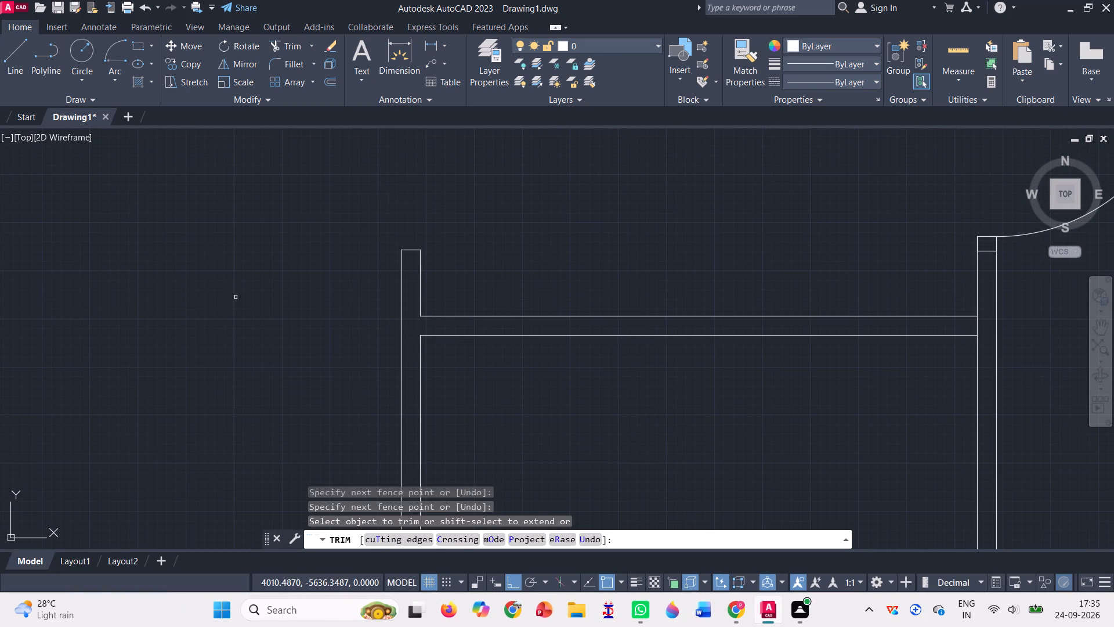
pyautogui.click(978, 329)
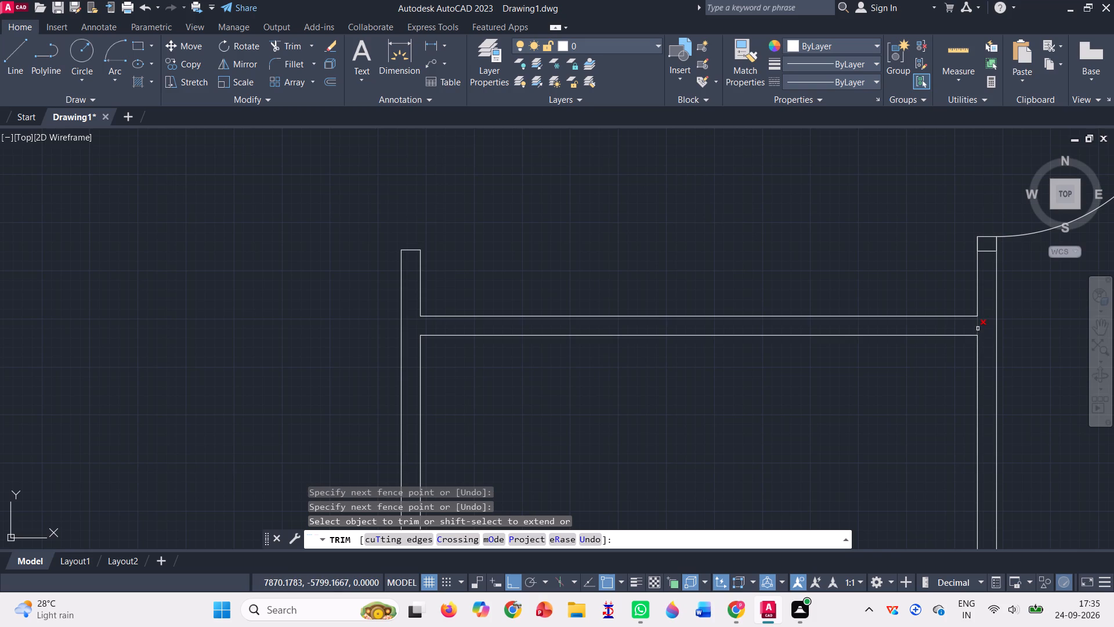
# Remove the spare door symbol outside the plan's north-east corner with Trim, including its leaf, swing arc and both jambs.
pyautogui.scroll(-2, 598, 424)
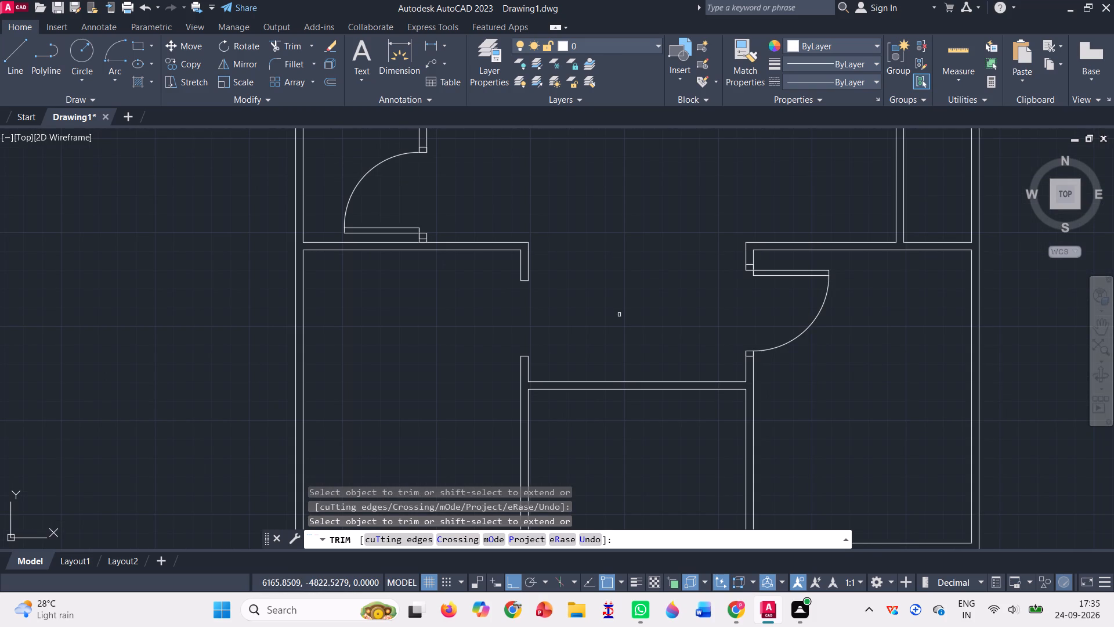
pyautogui.scroll(-4, 619, 315)
pyautogui.scroll(2, 658, 330)
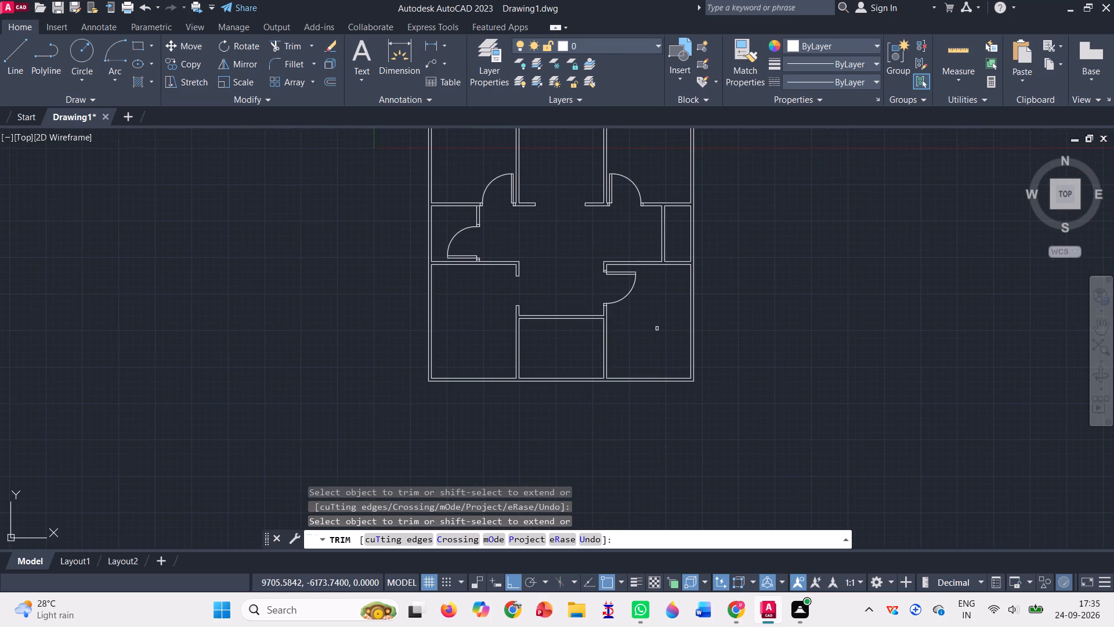
pyautogui.scroll(-2, 669, 311)
pyautogui.scroll(7, 714, 210)
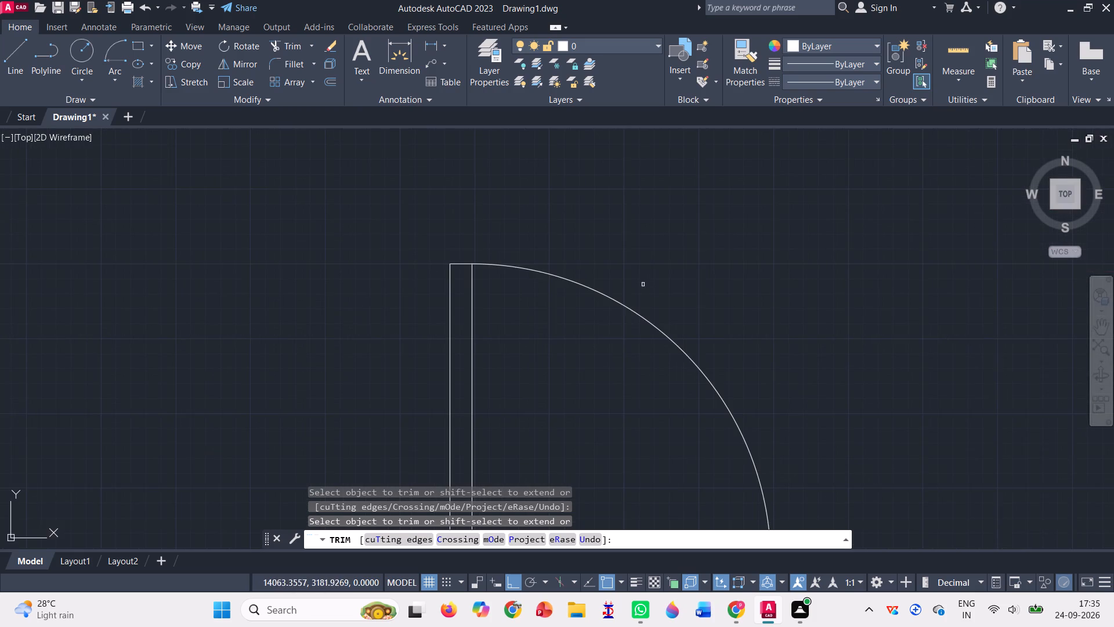
pyautogui.scroll(-2, 637, 289)
pyautogui.moveTo(538, 412); pyautogui.dragTo(558, 400)
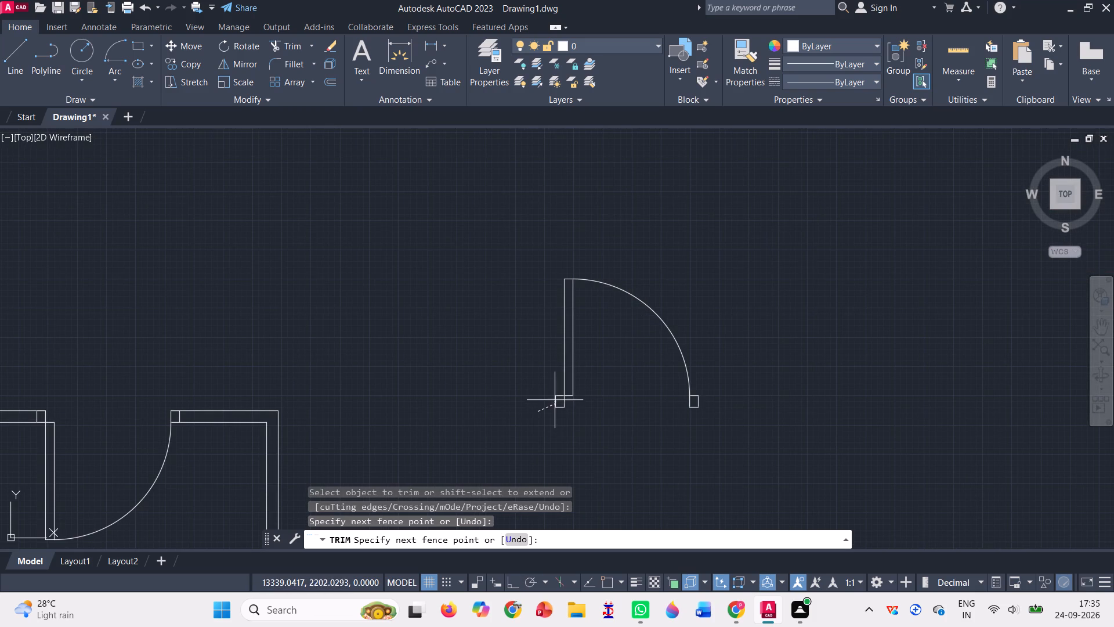
pyautogui.moveTo(558, 400); pyautogui.dragTo(555, 287)
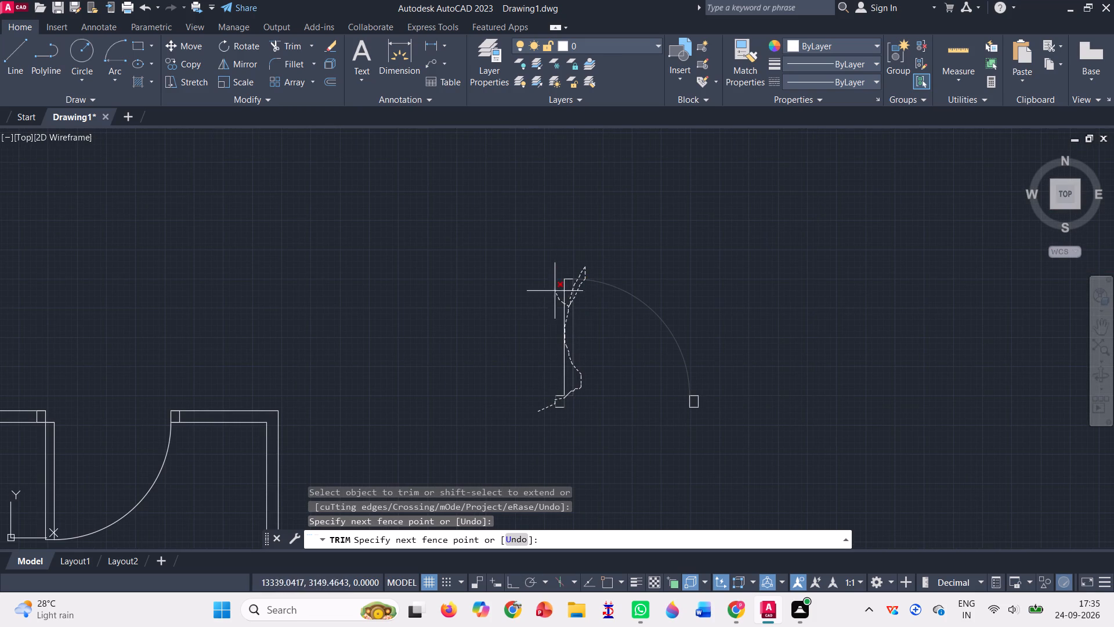
pyautogui.moveTo(555, 287); pyautogui.dragTo(583, 309)
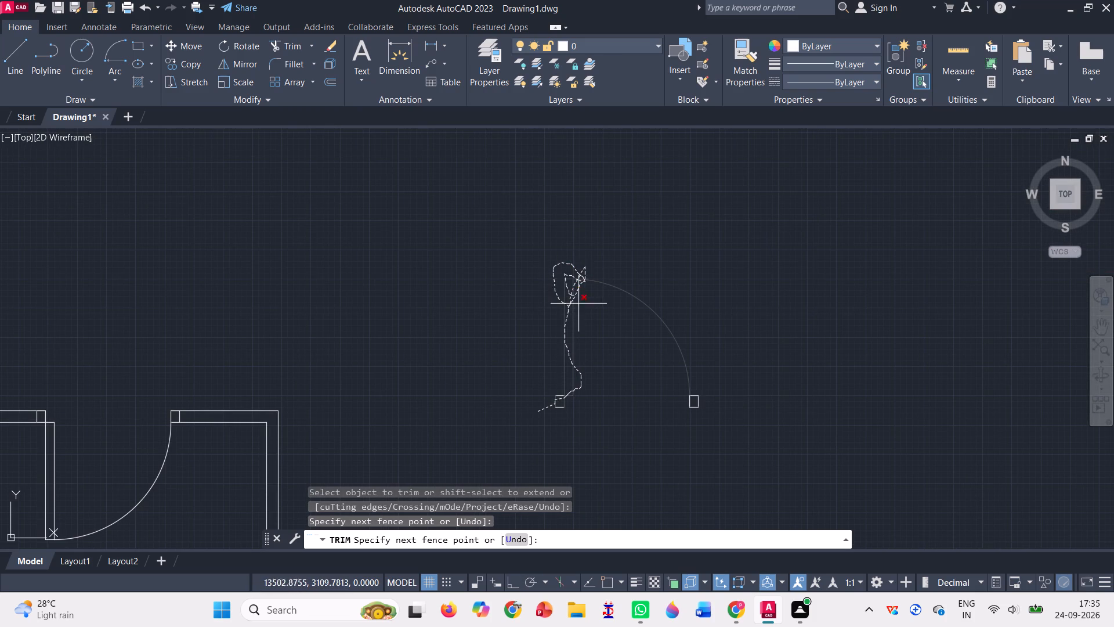
pyautogui.moveTo(583, 309); pyautogui.dragTo(696, 410)
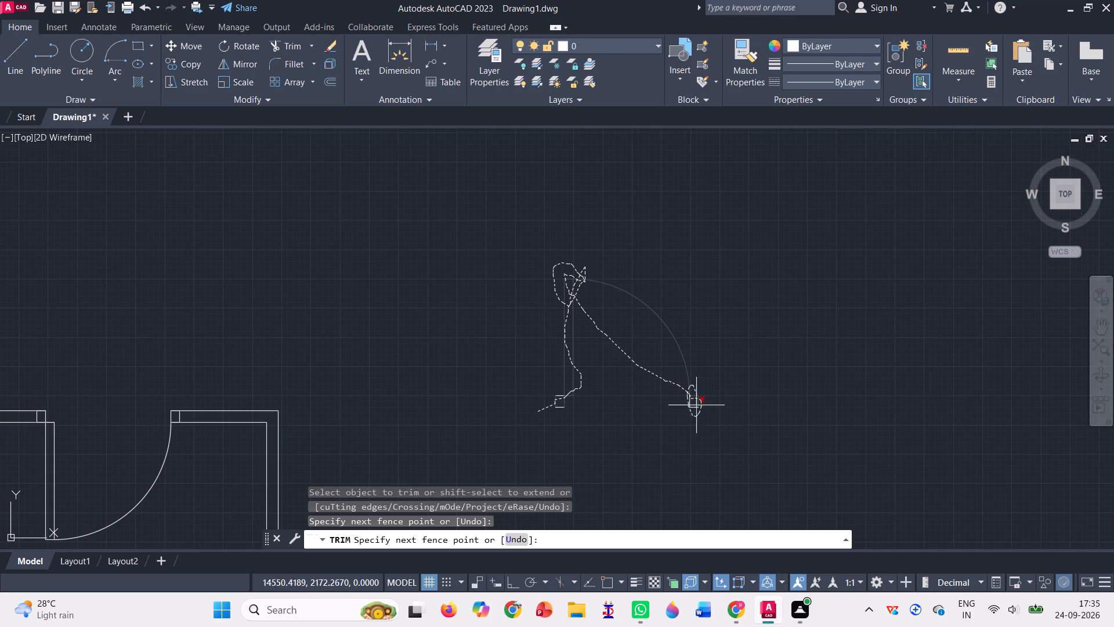
pyautogui.moveTo(696, 410); pyautogui.dragTo(564, 397)
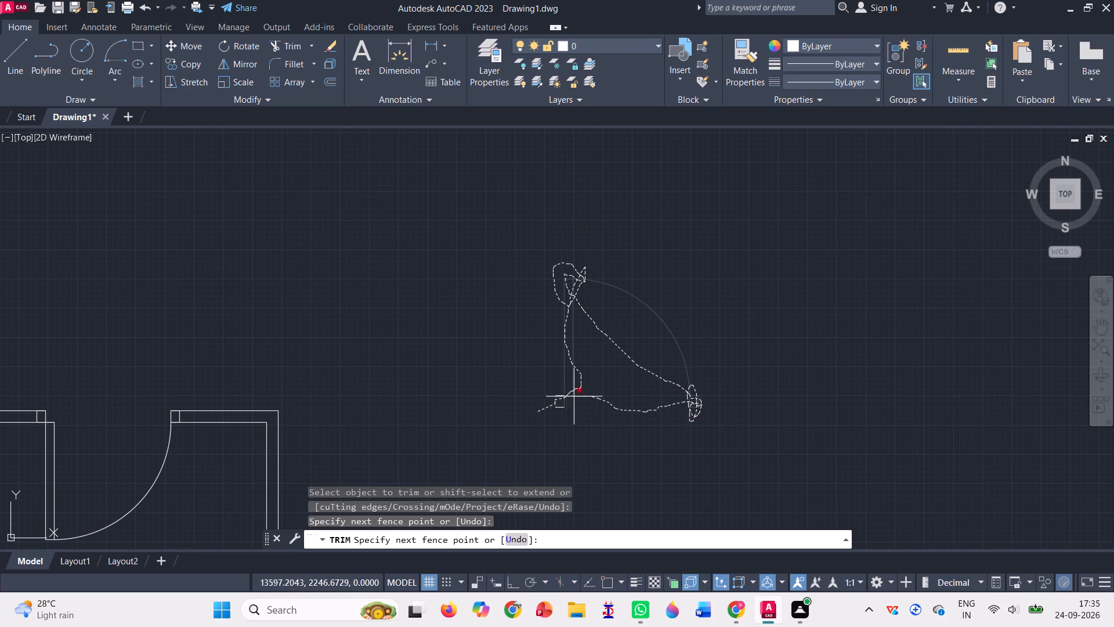
pyautogui.moveTo(564, 397); pyautogui.dragTo(557, 412)
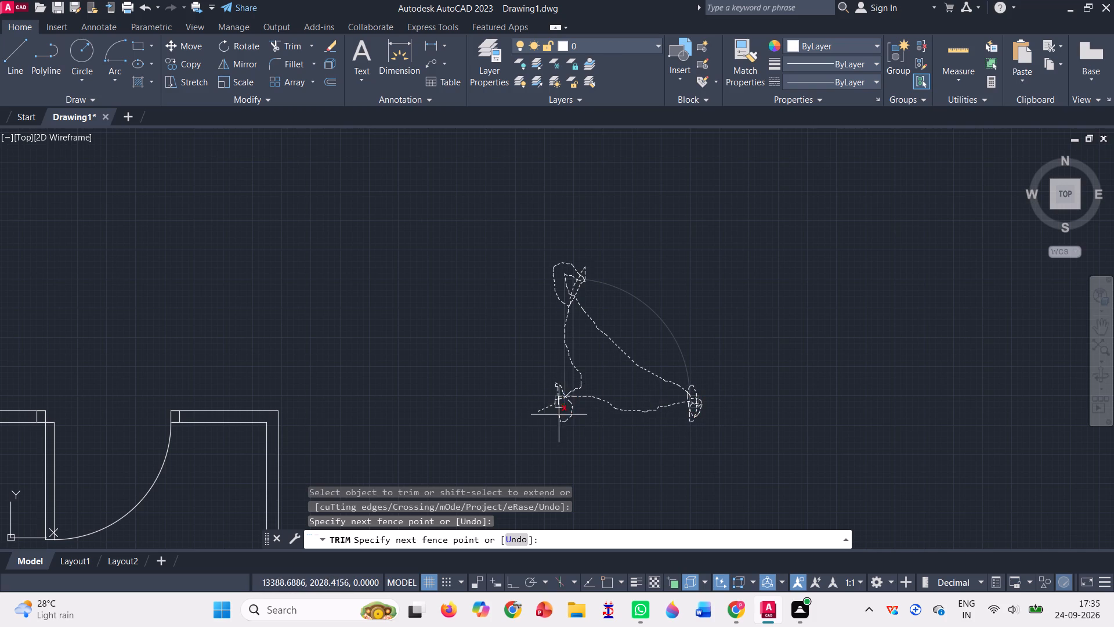
pyautogui.moveTo(557, 412); pyautogui.dragTo(564, 385)
pyautogui.scroll(-3, 728, 299)
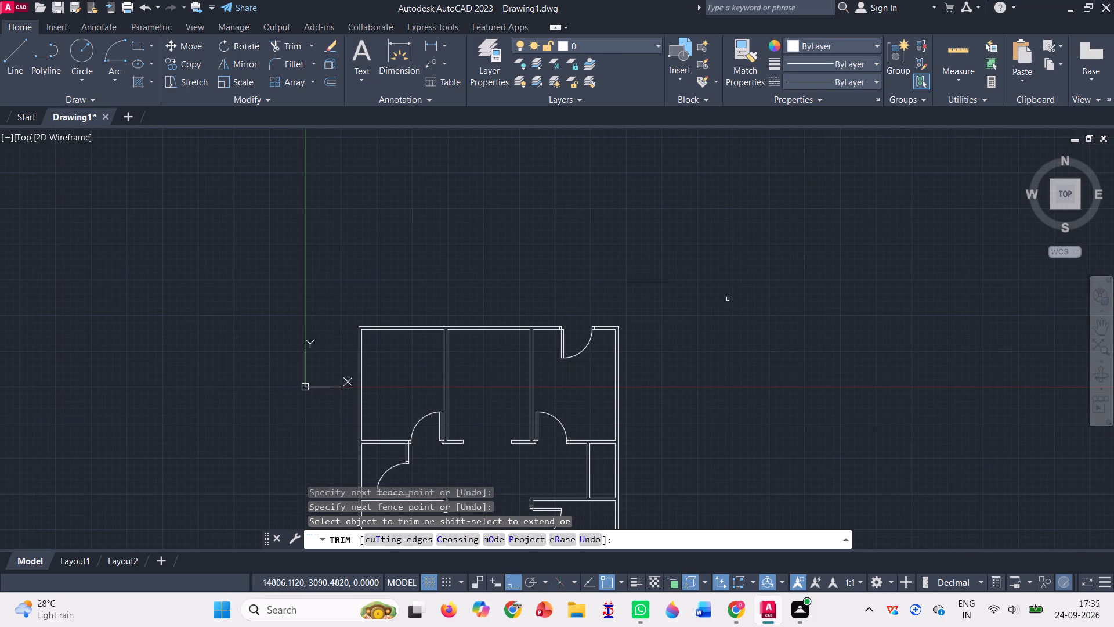
# Draw two 100-long lines about 900 apart across the double-line partition near the middle band's east end, joined along its west face.
pyautogui.scroll(-2, 728, 301)
pyautogui.scroll(2, 670, 352)
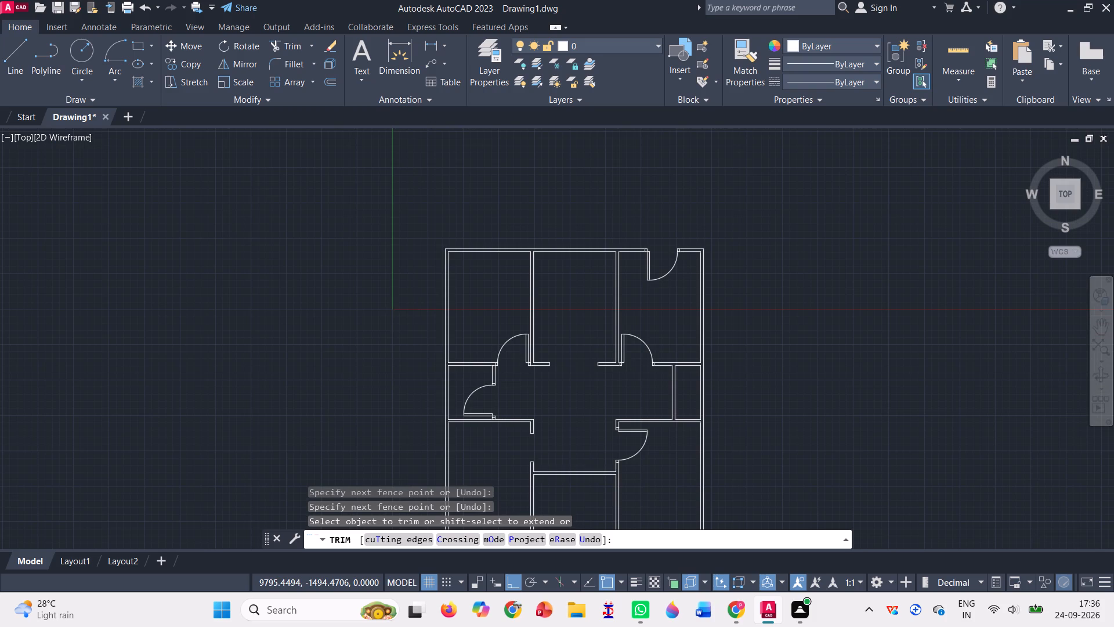
pyautogui.scroll(-2, 761, 308)
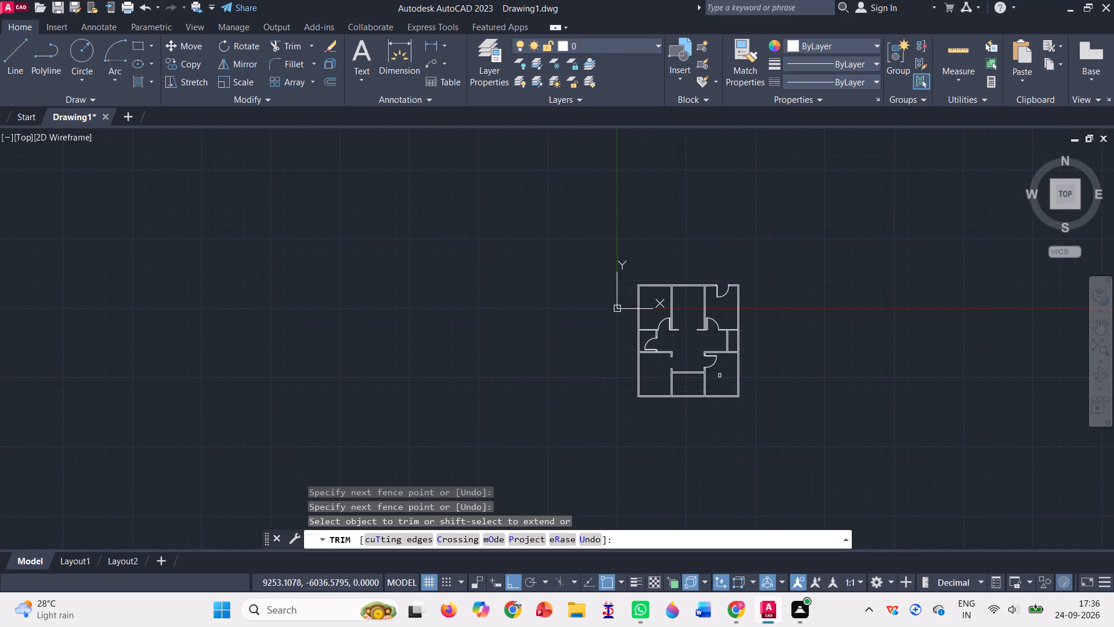
pyautogui.scroll(1, 719, 376)
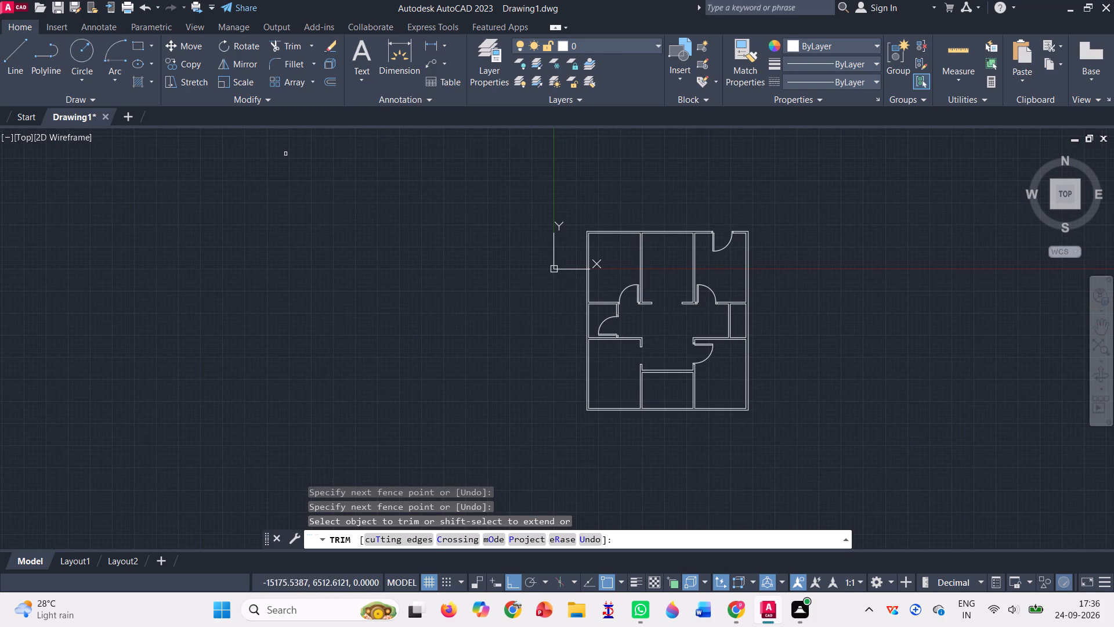
pyautogui.click(26, 45)
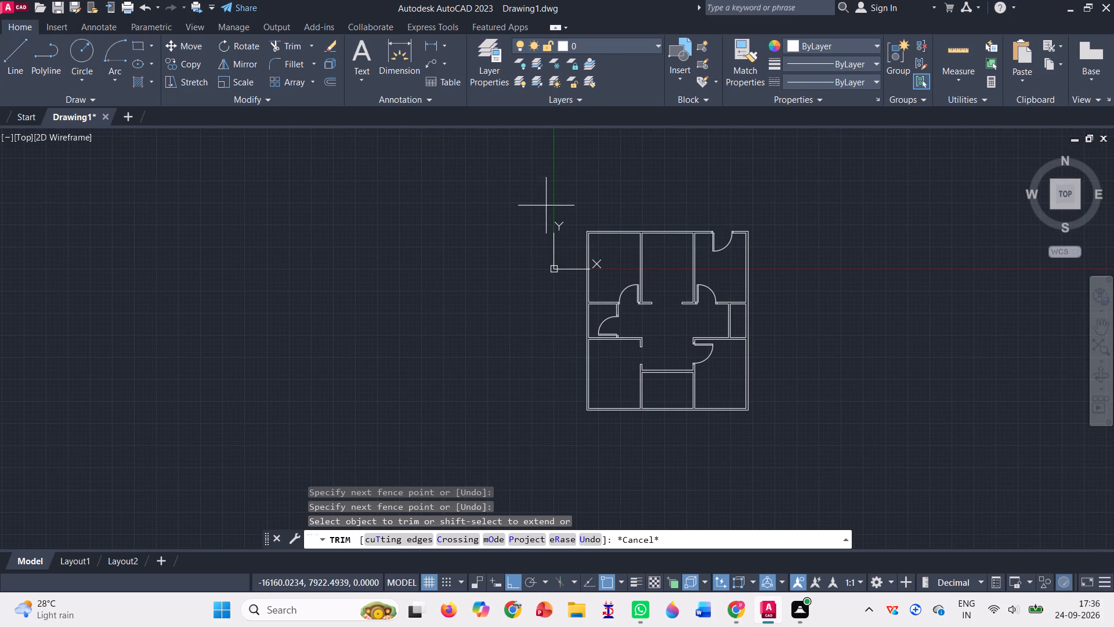
pyautogui.scroll(2, 738, 308)
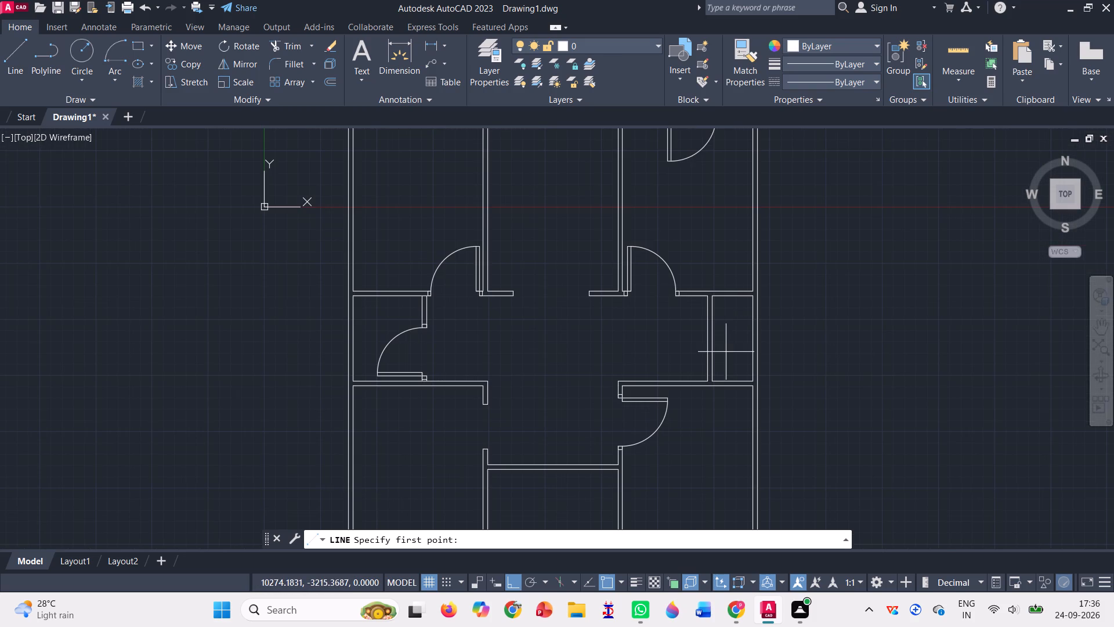
pyautogui.scroll(2, 726, 352)
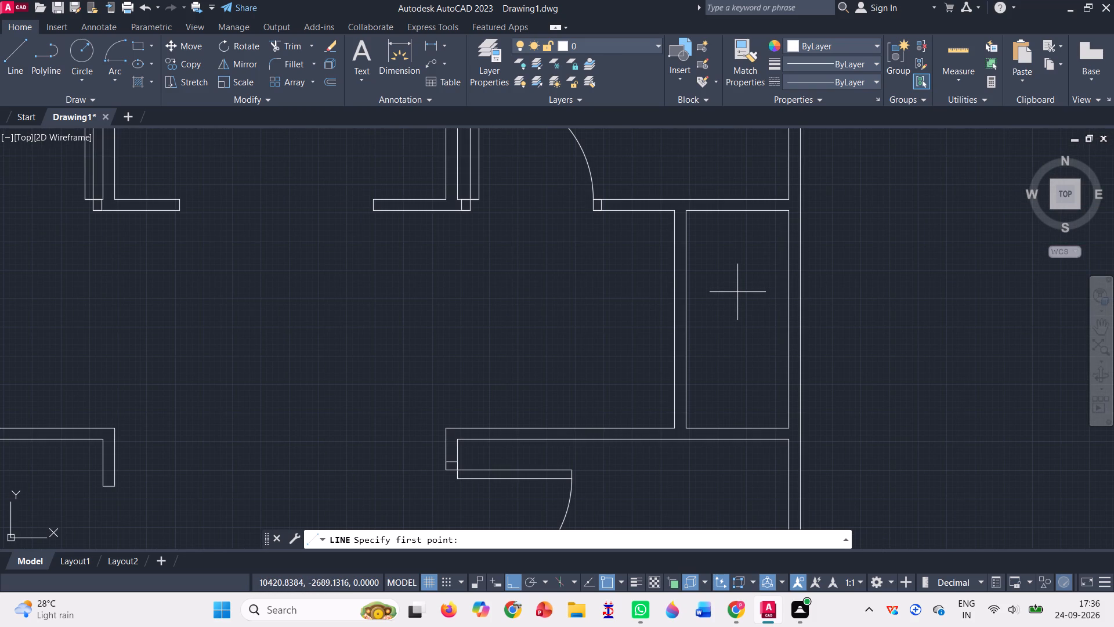
pyautogui.click(688, 266)
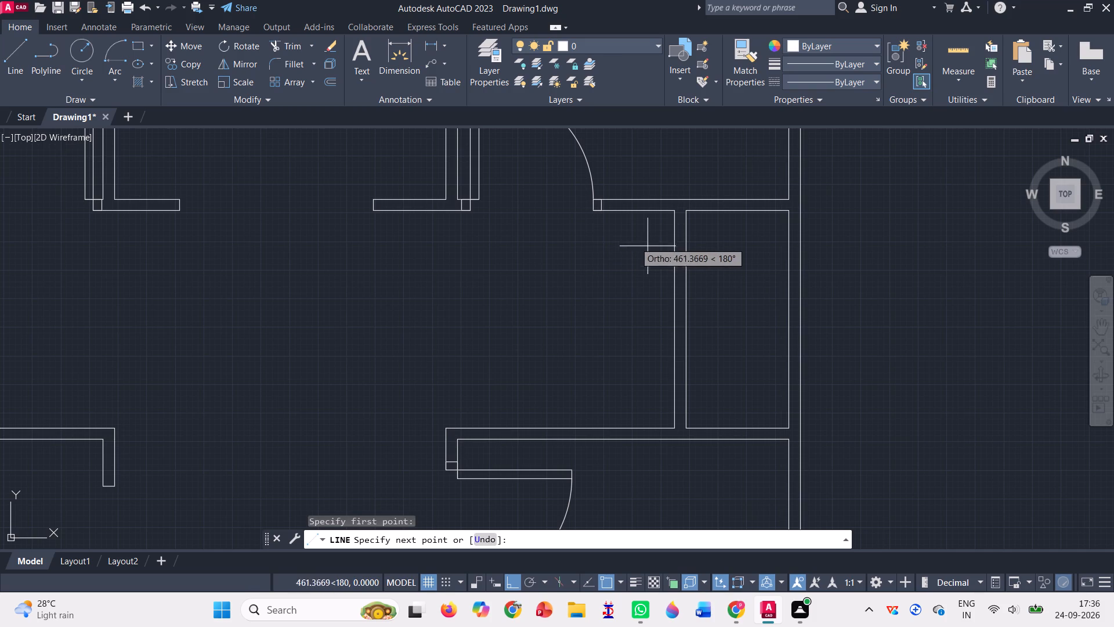
pyautogui.click(671, 269)
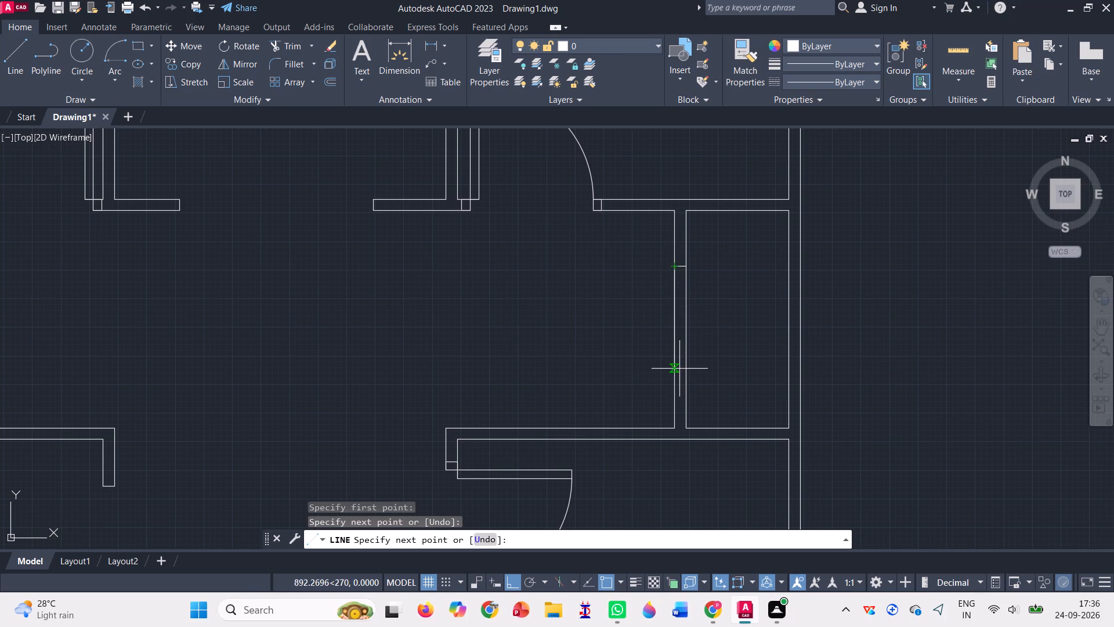
pyautogui.click(676, 370)
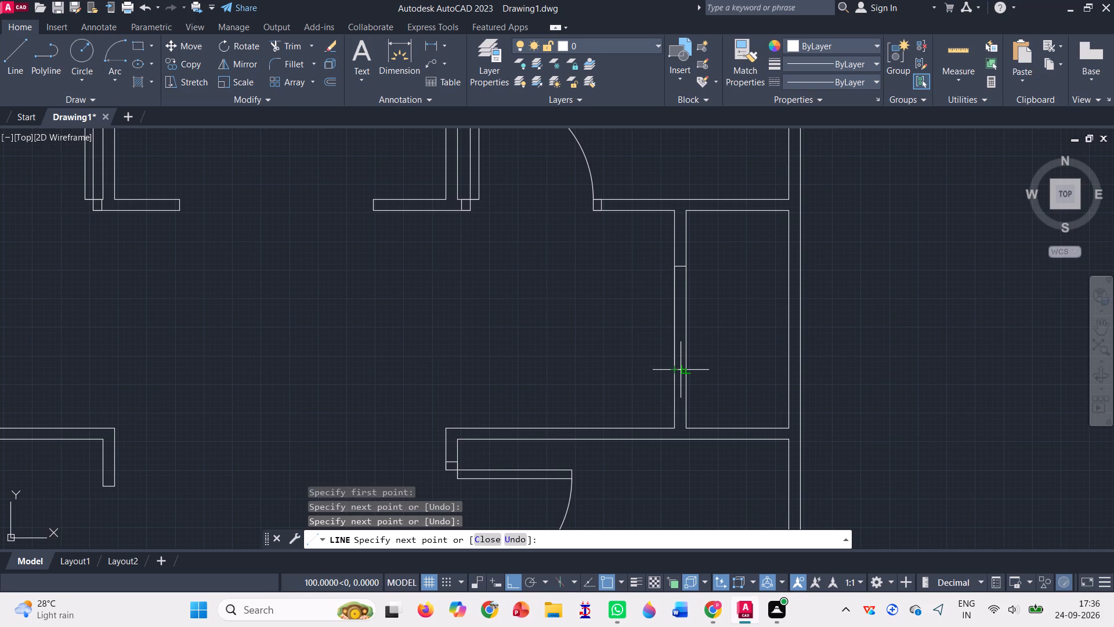
pyautogui.click(691, 376)
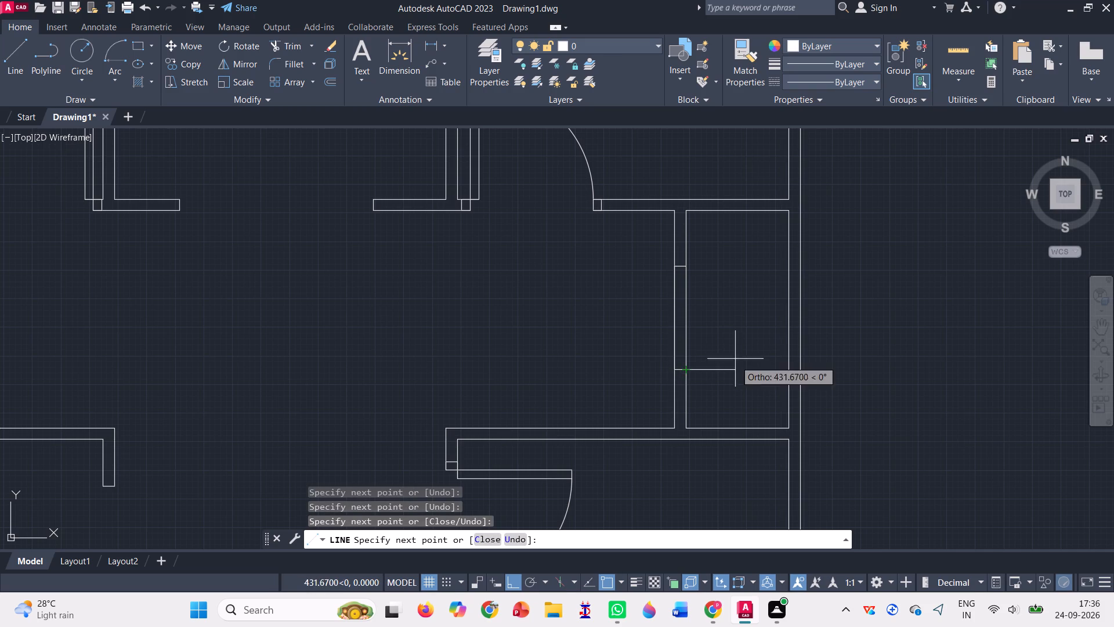
pyautogui.press('Escape')
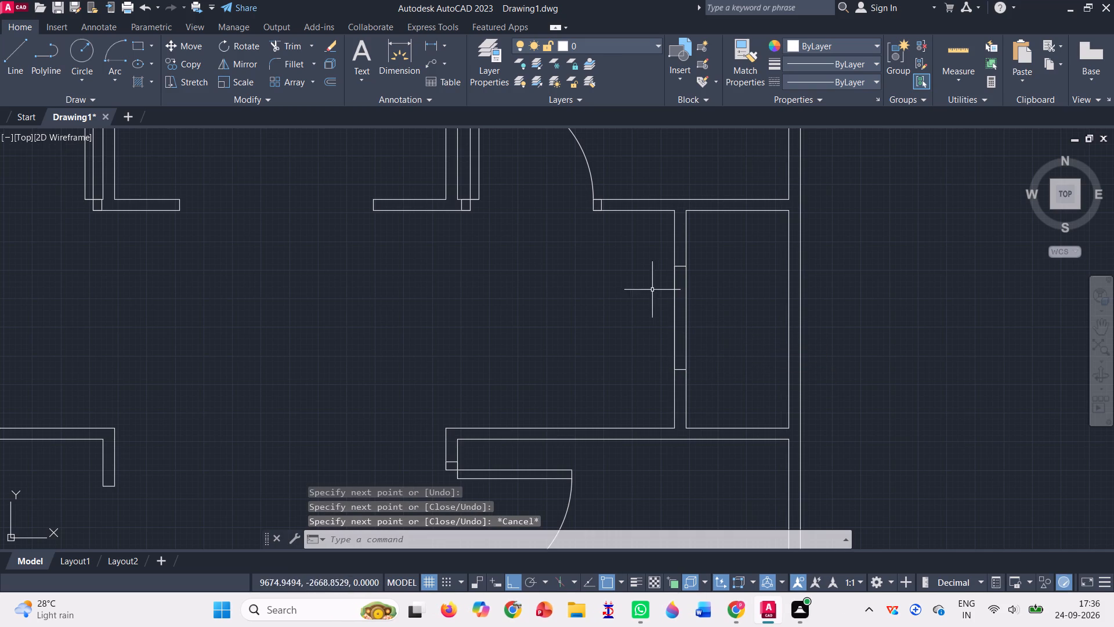
# Trim away both faces of the middle band's east partition between the two new lines to form an opening.
pyautogui.click(278, 48)
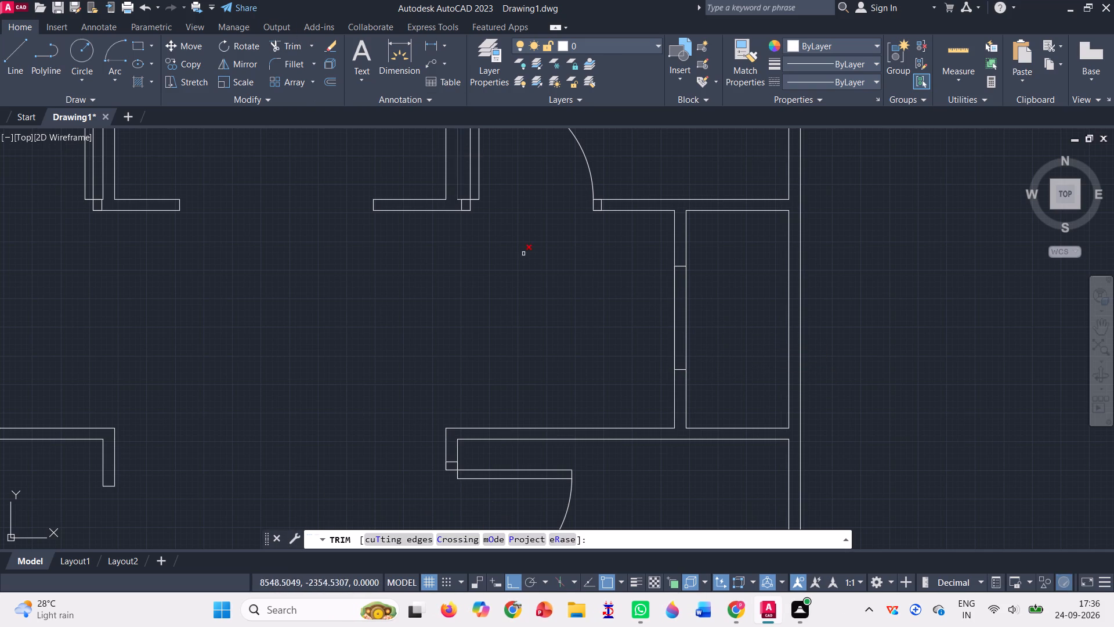
pyautogui.moveTo(636, 314); pyautogui.dragTo(706, 310)
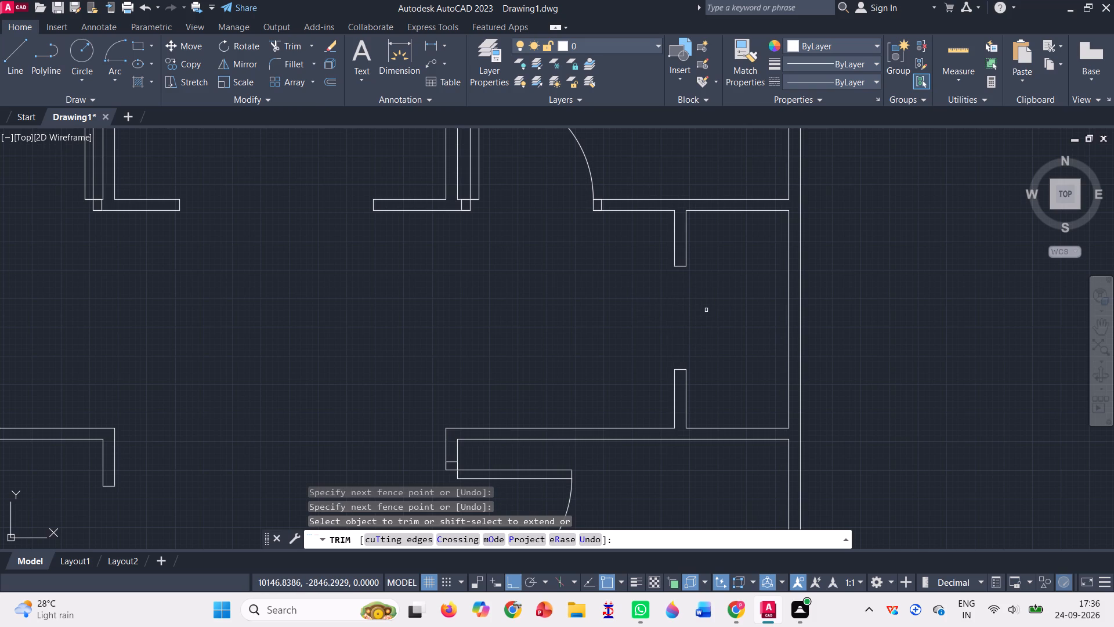
# Draw two 100-long lines about 1700 apart across the south-middle room's double-line cross wall, joined along its north face.
pyautogui.scroll(-1, 706, 310)
pyautogui.scroll(-2, 874, 316)
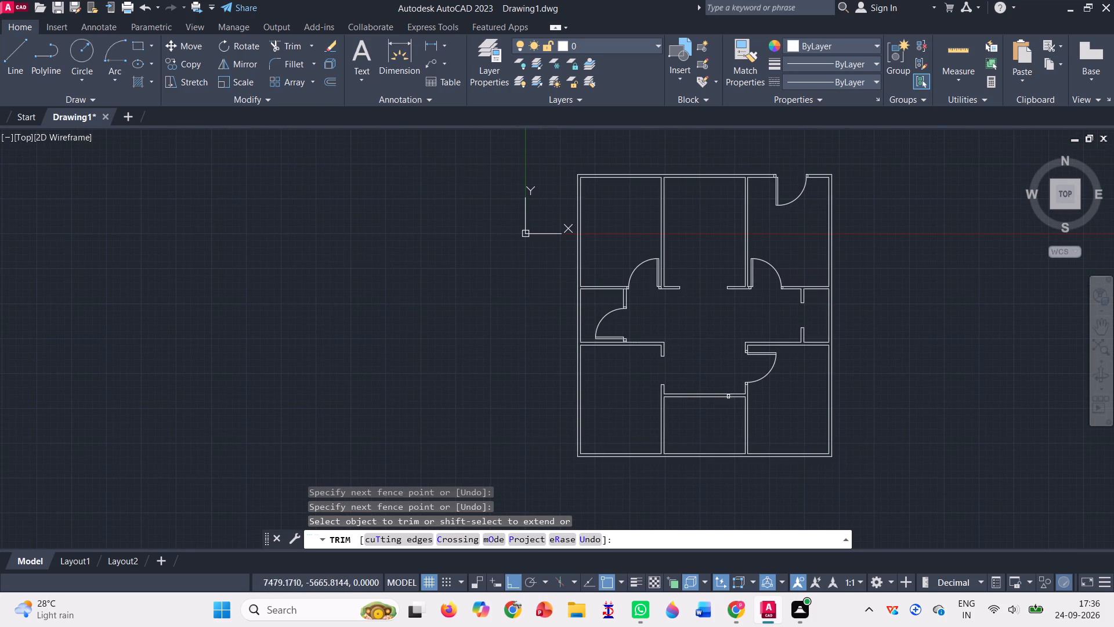
pyautogui.scroll(3, 718, 407)
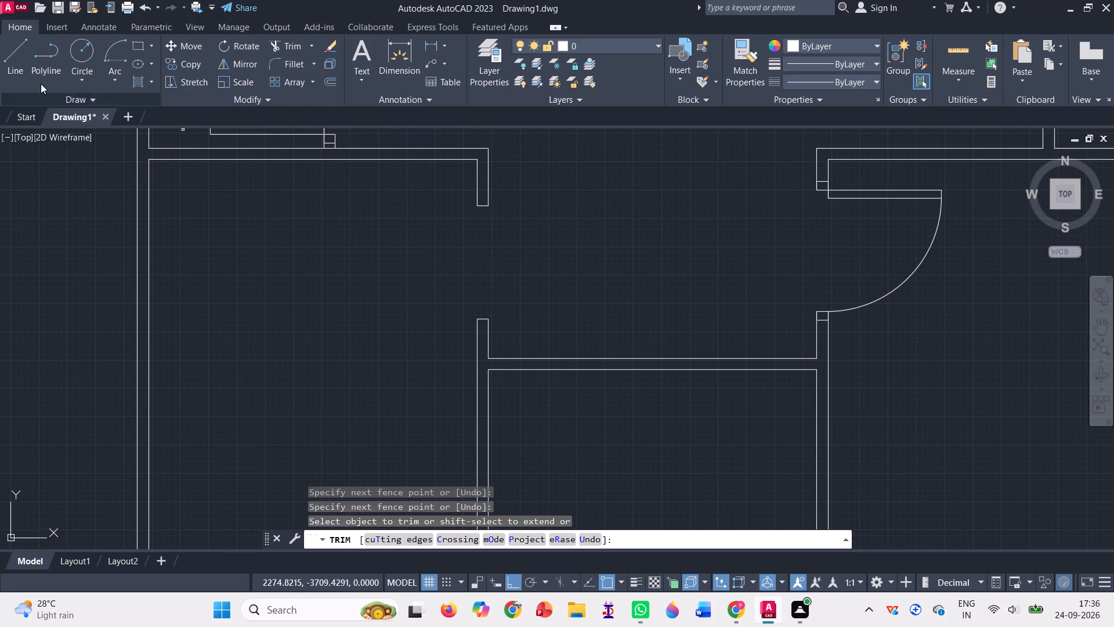
pyautogui.click(24, 64)
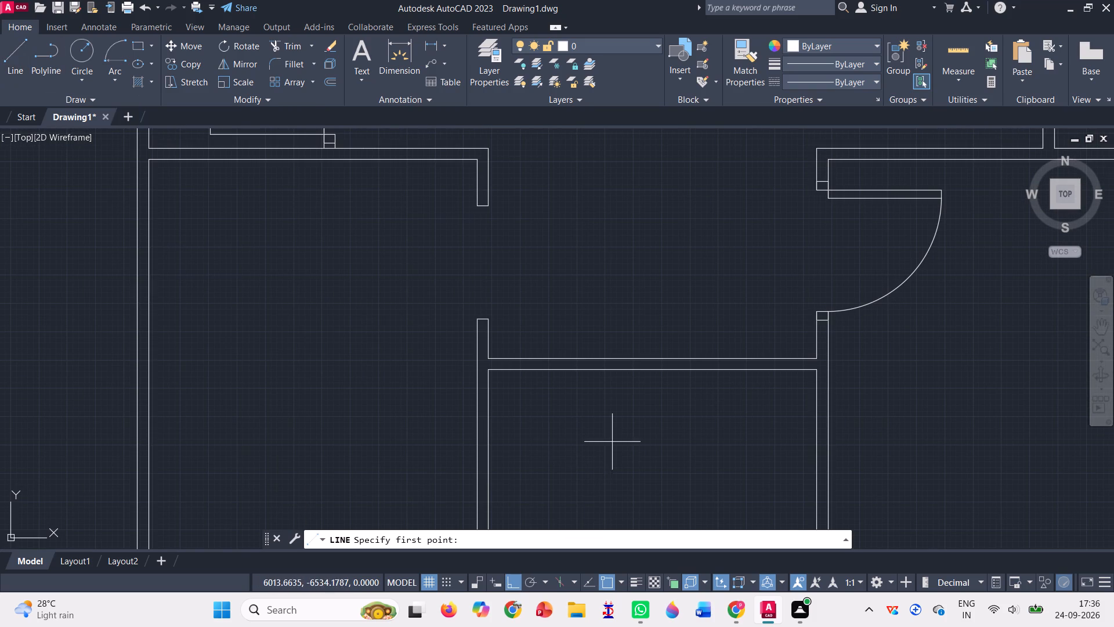
pyautogui.click(551, 370)
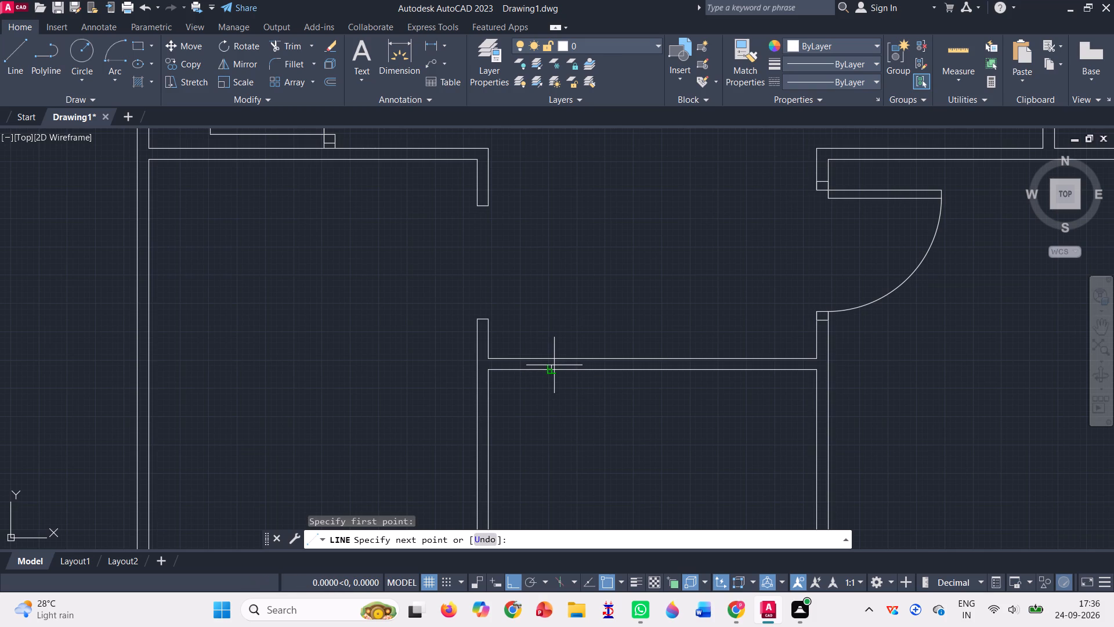
pyautogui.click(548, 360)
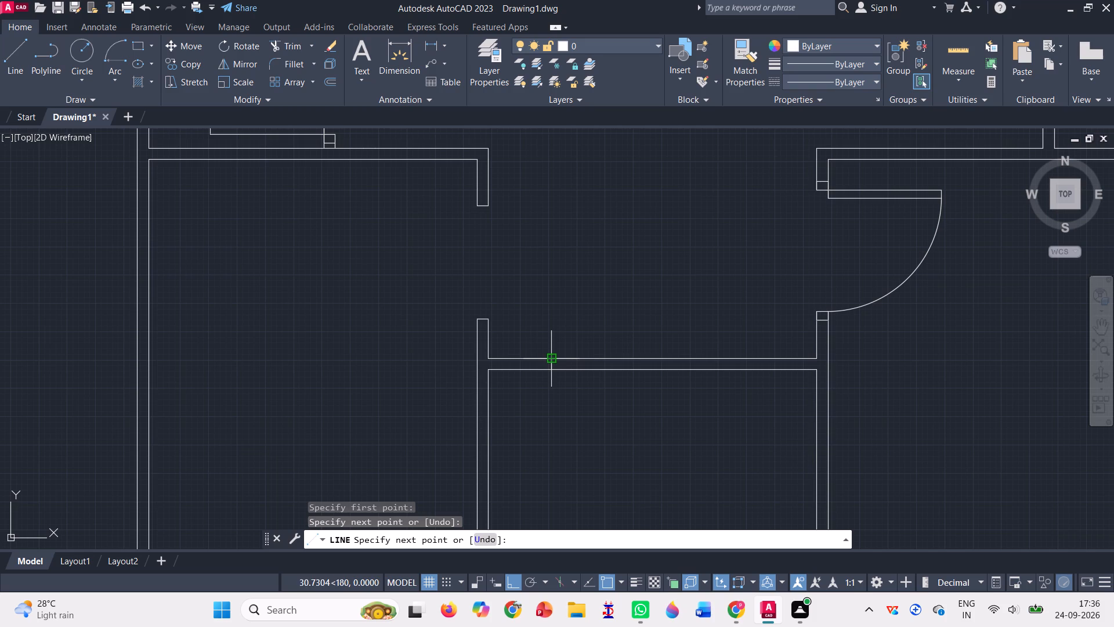
pyautogui.click(746, 359)
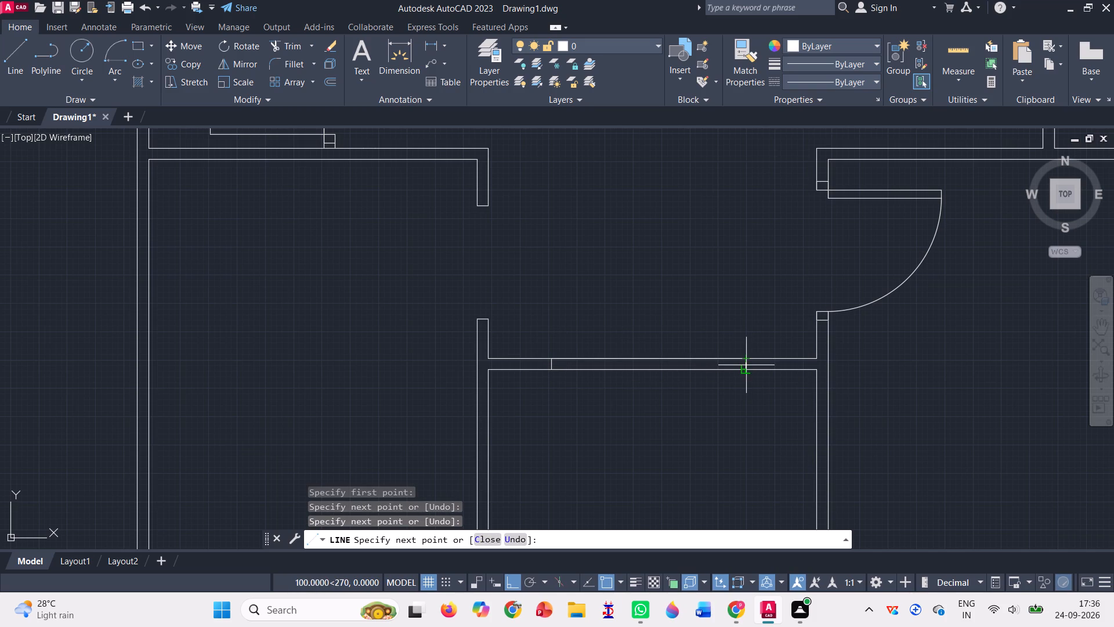
pyautogui.click(745, 370)
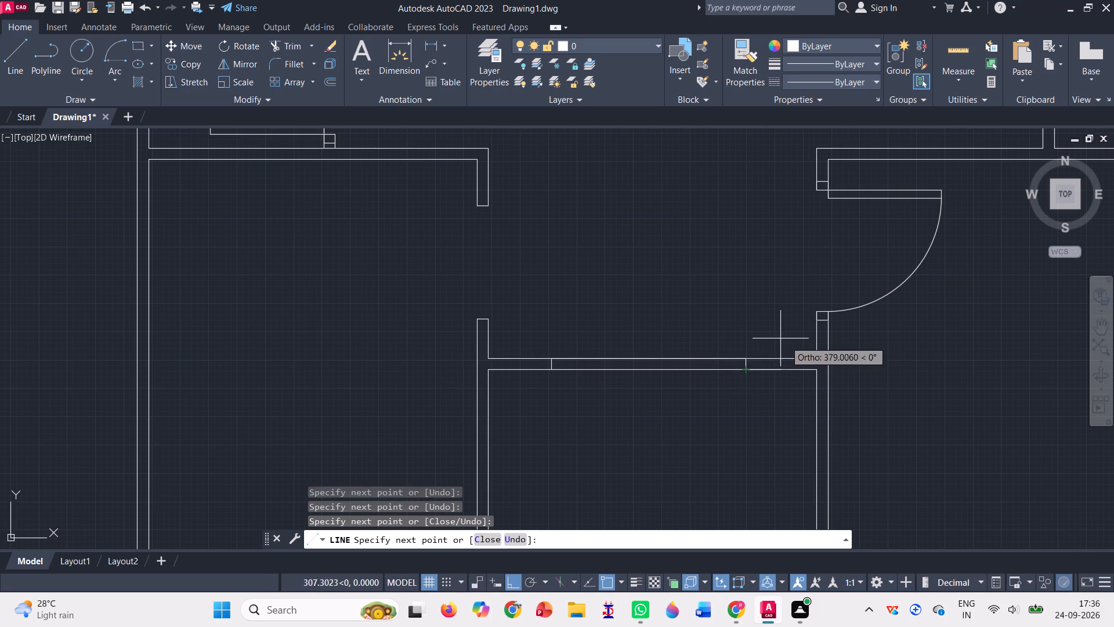
pyautogui.press('Escape')
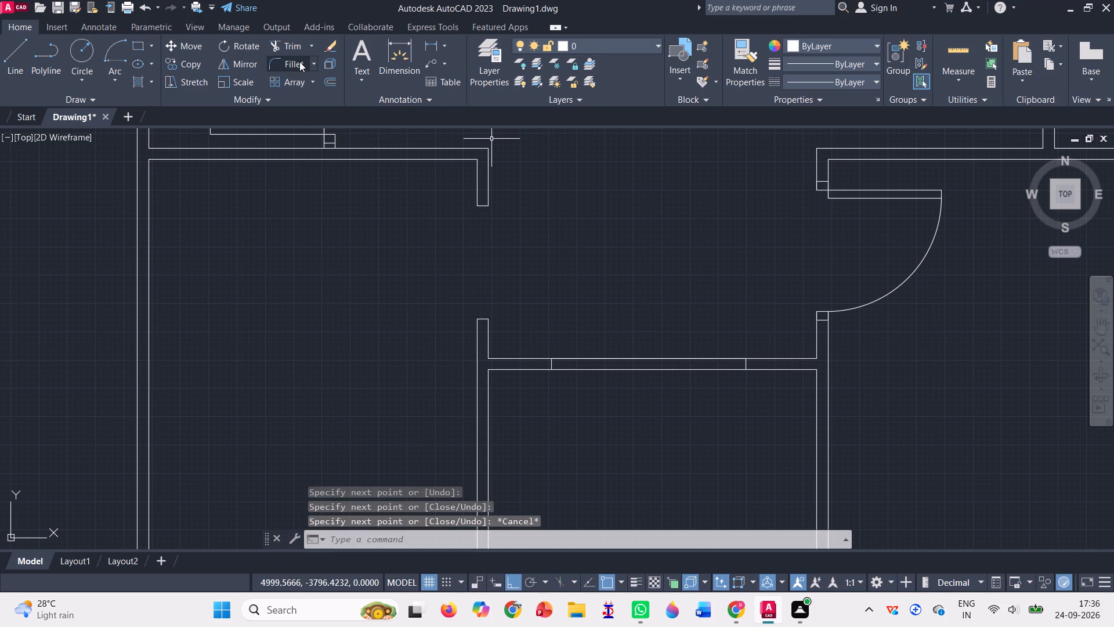
# Trim away both faces of the south-middle room's cross wall between the two short lines to form an opening.
pyautogui.click(288, 48)
pyautogui.moveTo(625, 336); pyautogui.dragTo(652, 384)
# Draw a closed 1000 by 100 rectangle with Line outside the plan's east wall, level with the middle band.
pyautogui.scroll(-3, 602, 282)
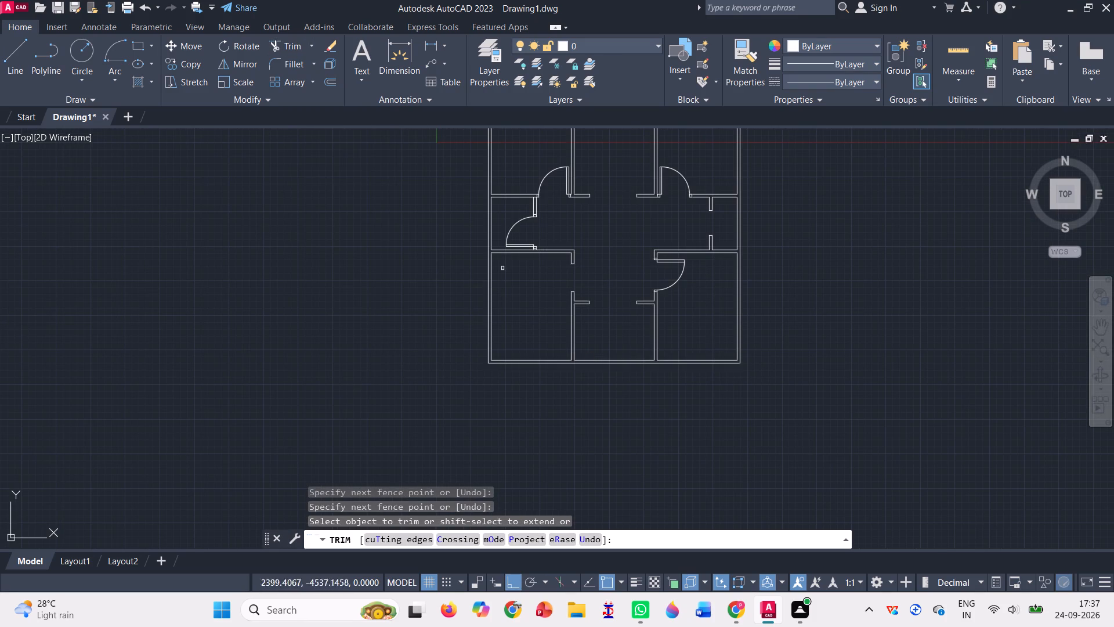
pyautogui.click(13, 66)
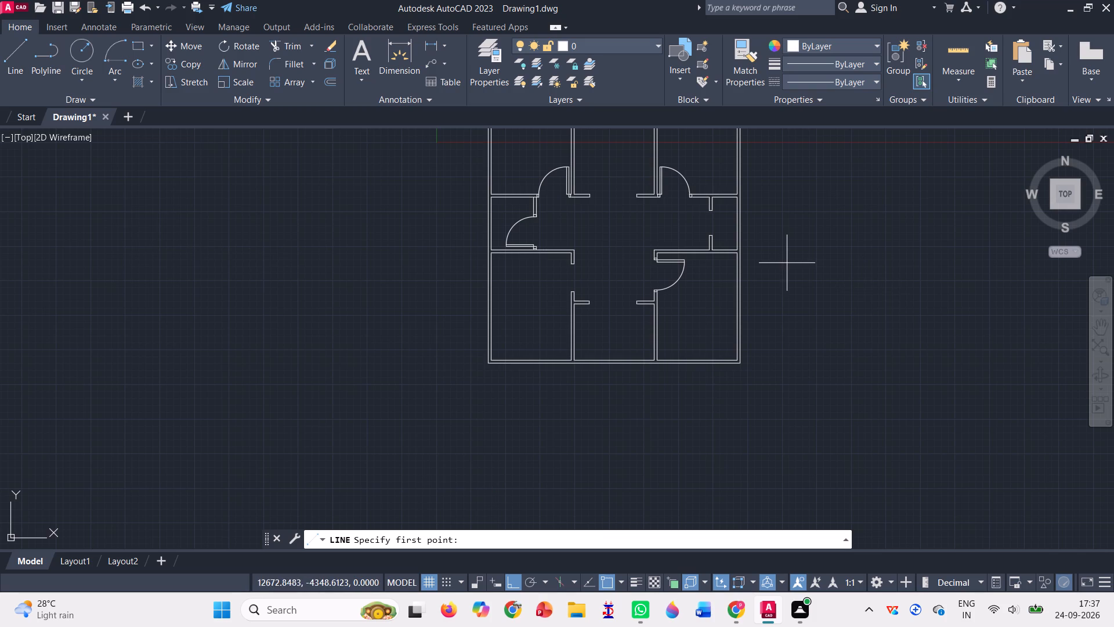
pyautogui.click(764, 241)
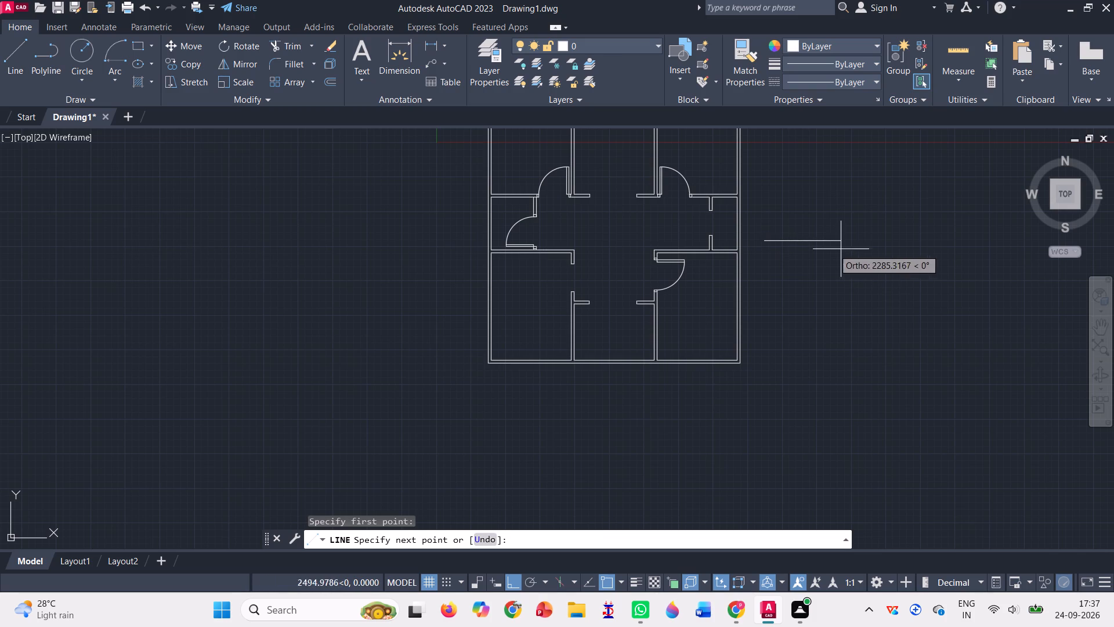
pyautogui.write('100')
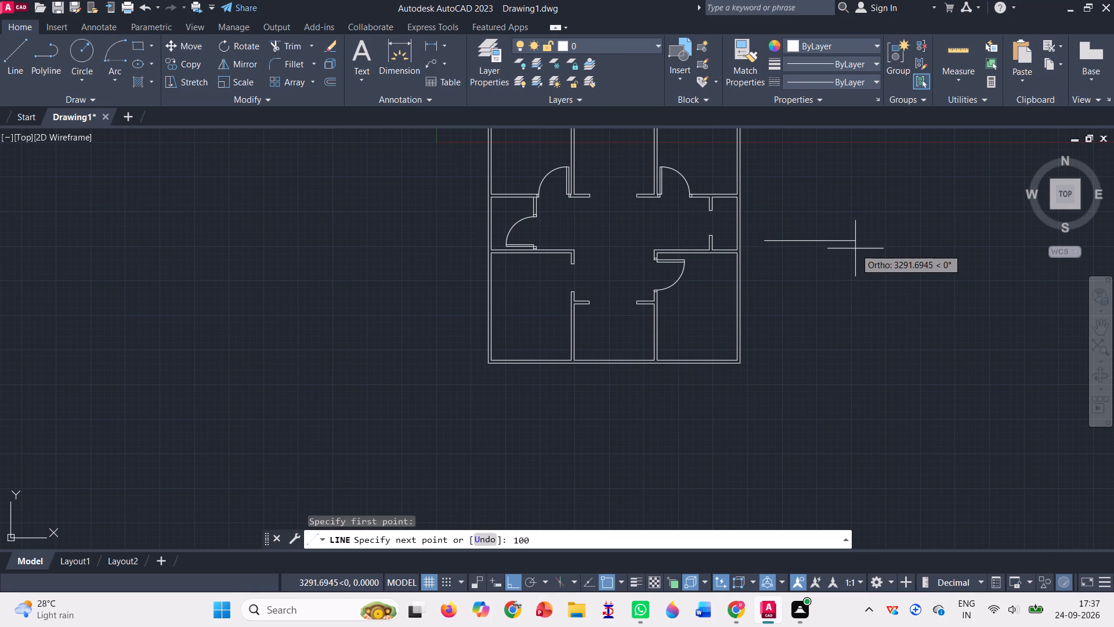
pyautogui.press('0')
pyautogui.press('Return')
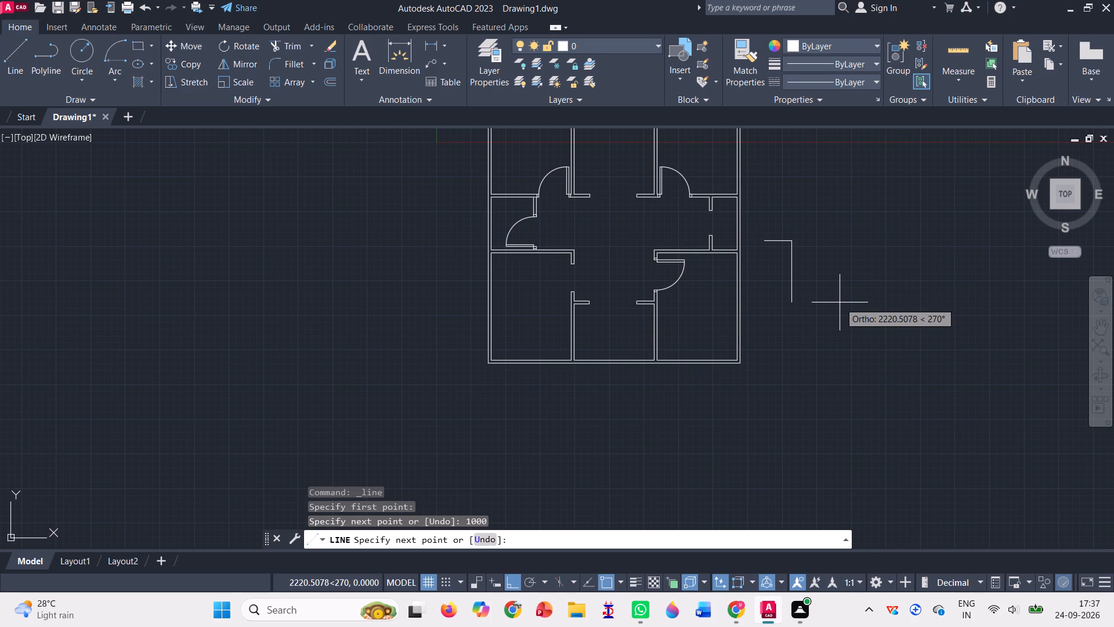
pyautogui.write('100')
pyautogui.press('Return')
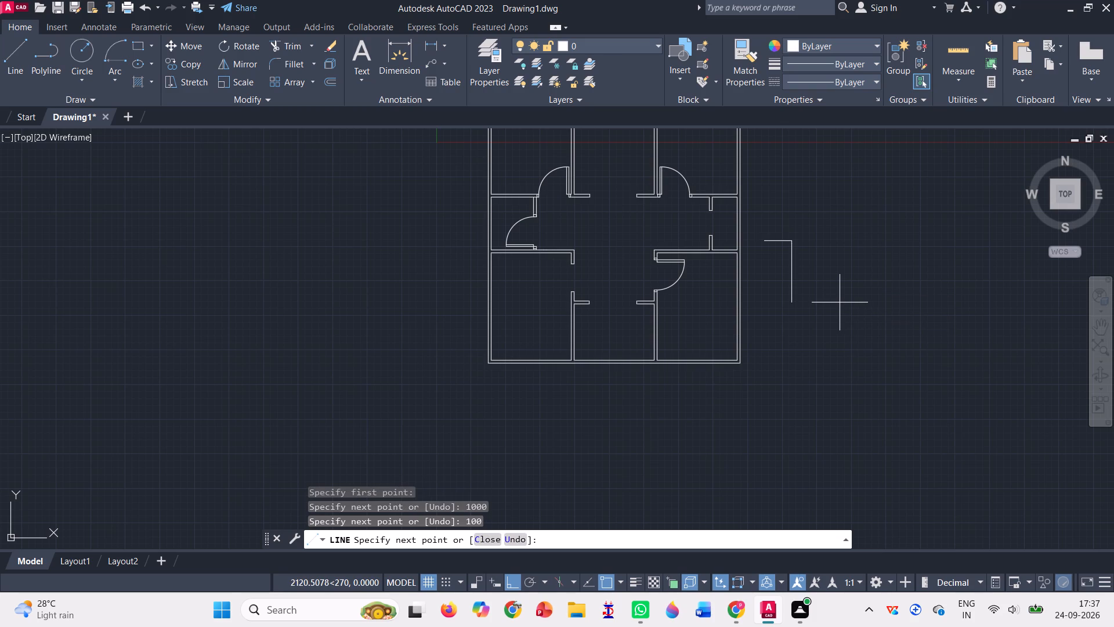
pyautogui.write('1000')
pyautogui.press('Return')
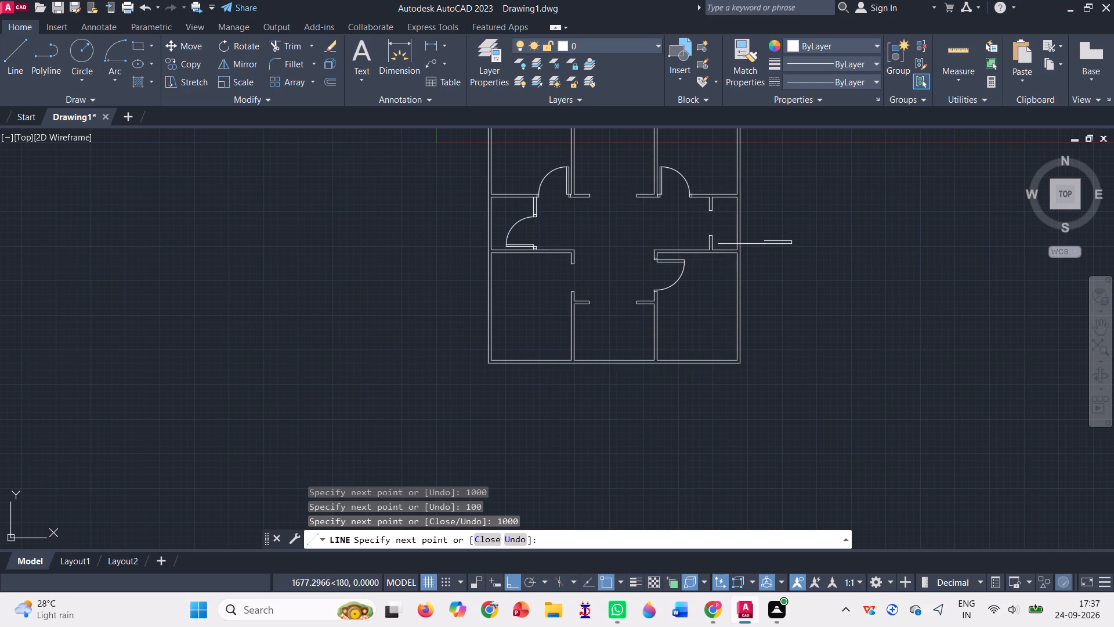
pyautogui.write('100')
pyautogui.press('Return')
pyautogui.press('Return')
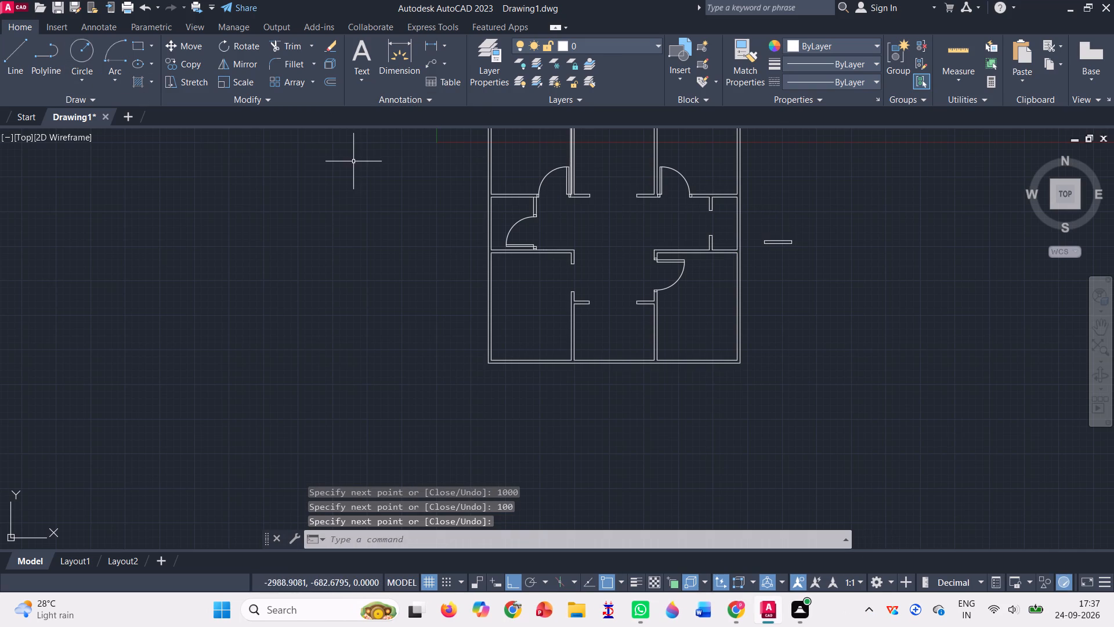
# Draw a lengthwise centre line through the 1000 by 100 rectangle, joining the midpoints of its short sides.
pyautogui.scroll(2, 773, 231)
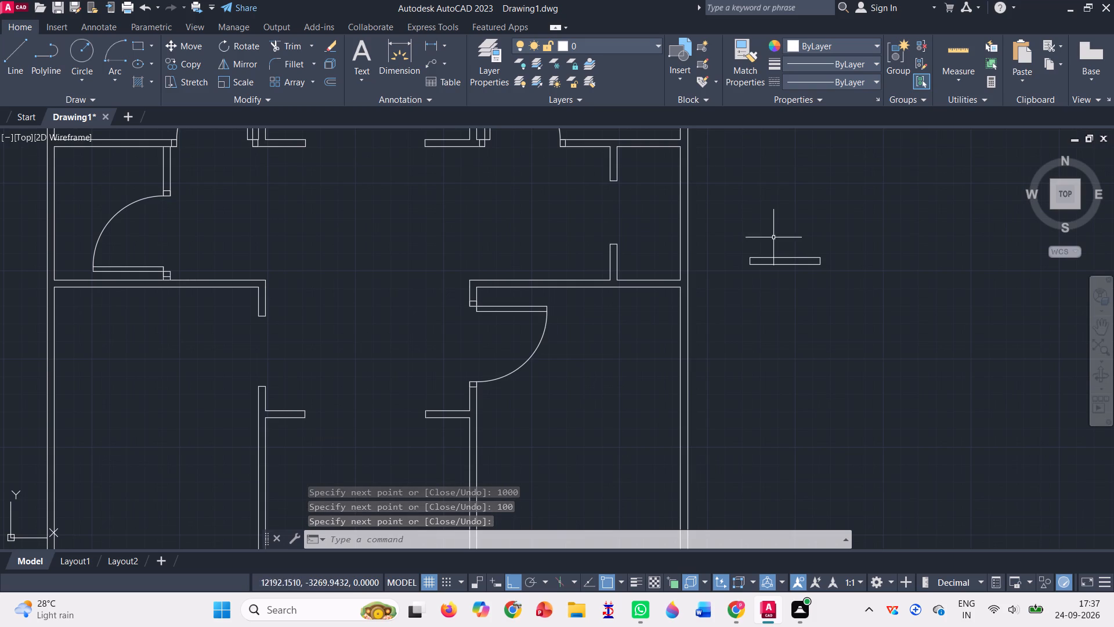
pyautogui.scroll(1, 806, 264)
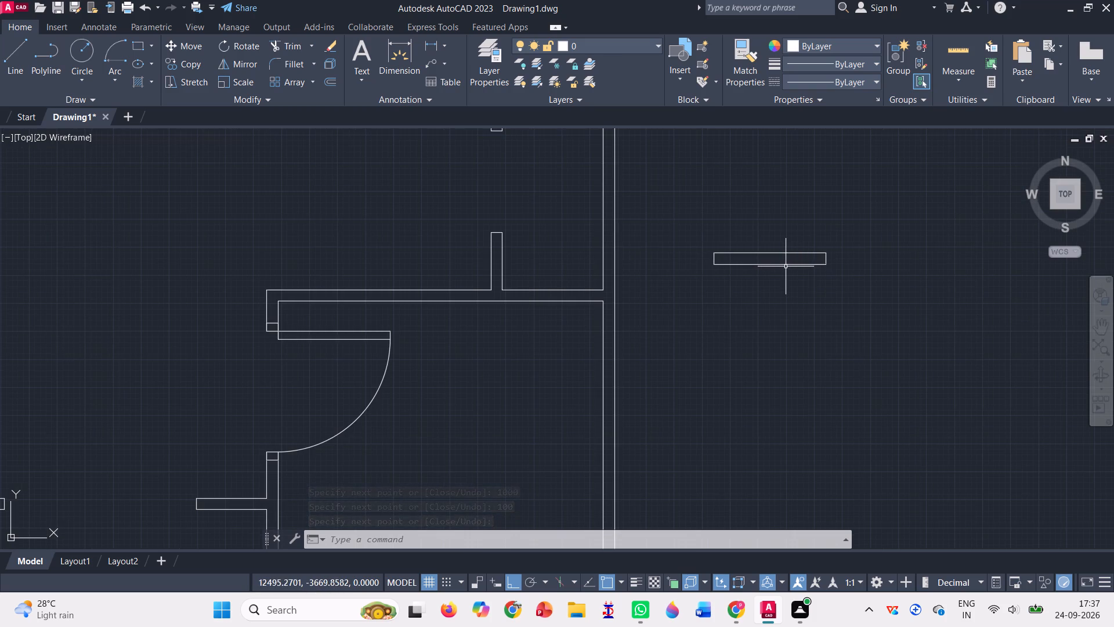
pyautogui.scroll(1, 786, 266)
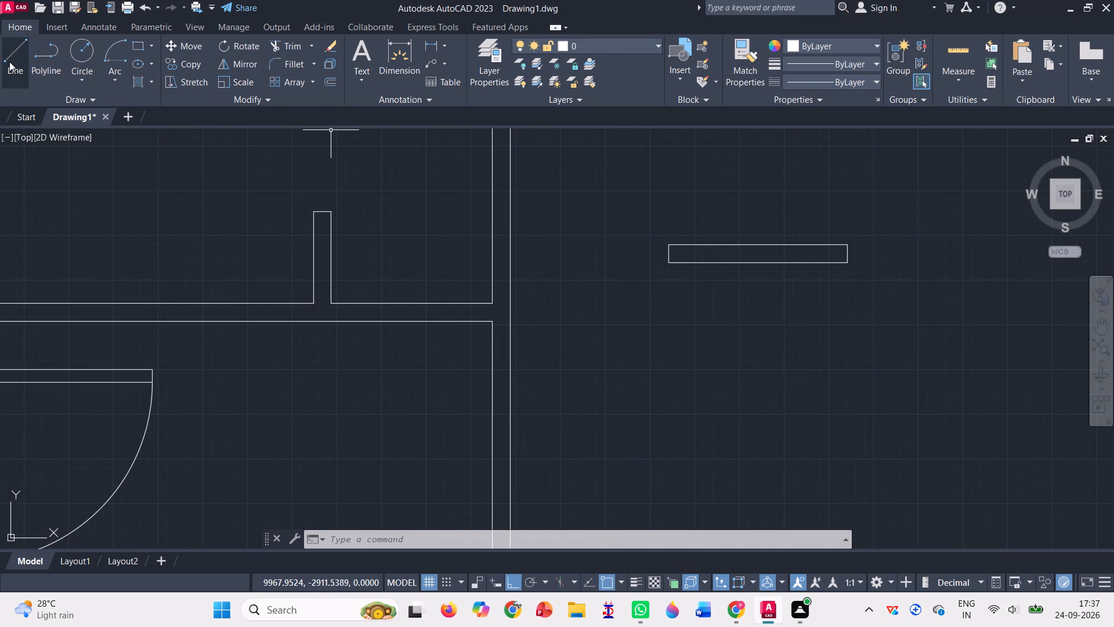
pyautogui.click(9, 63)
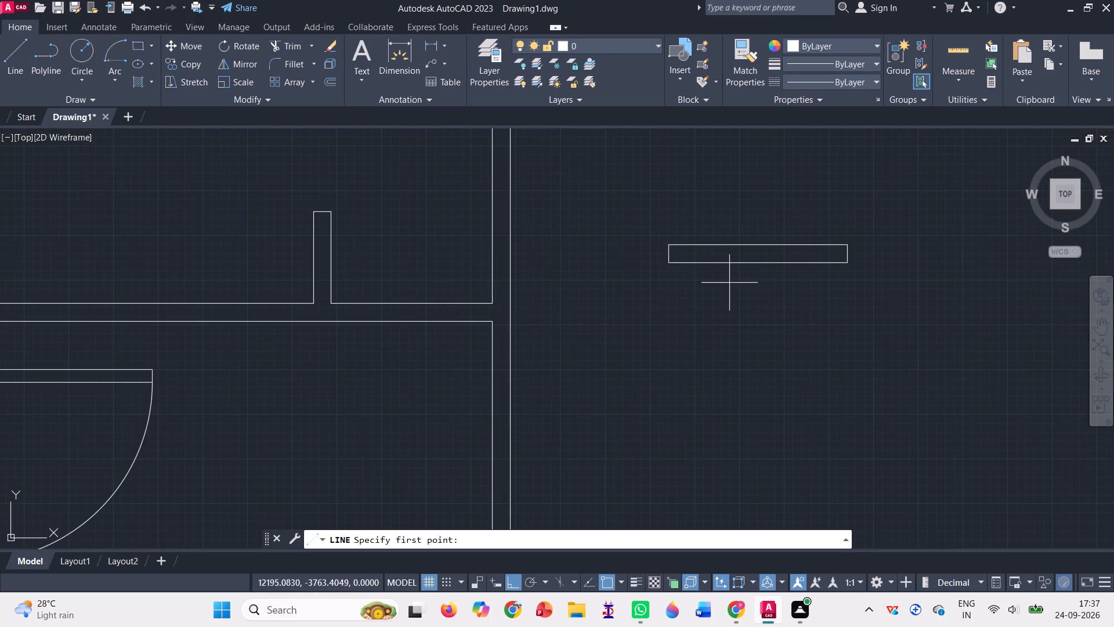
pyautogui.click(669, 255)
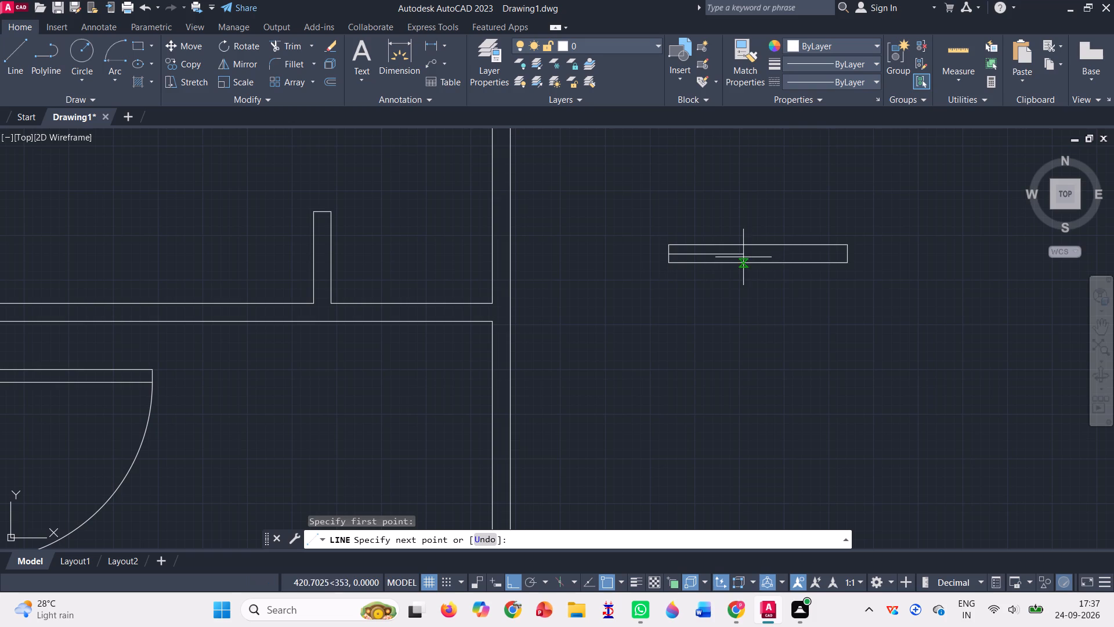
pyautogui.click(848, 255)
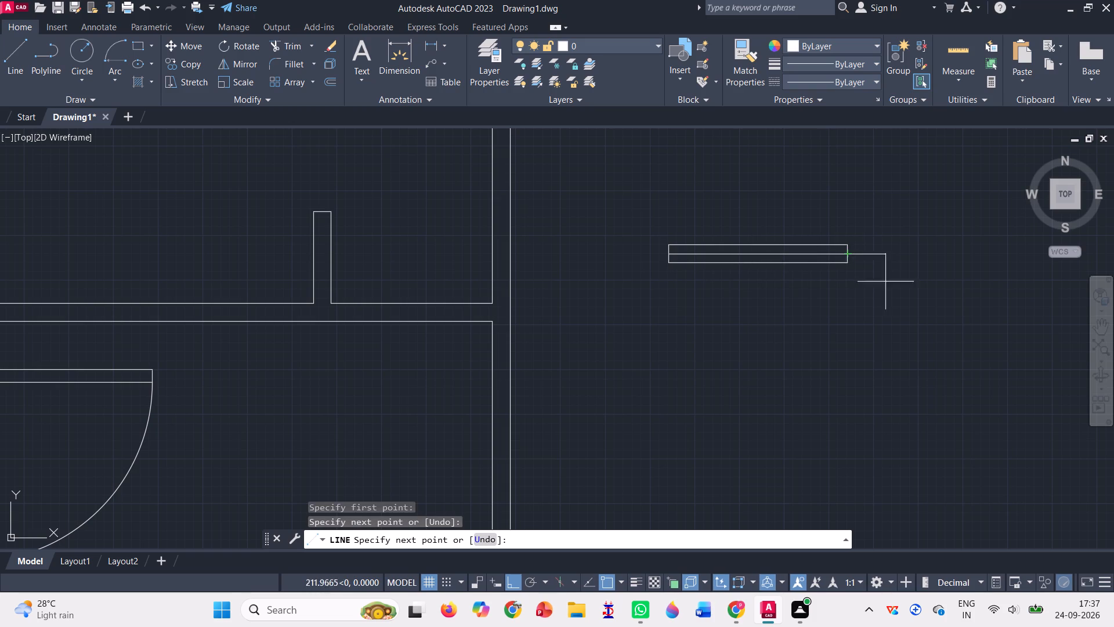
pyautogui.press('Escape')
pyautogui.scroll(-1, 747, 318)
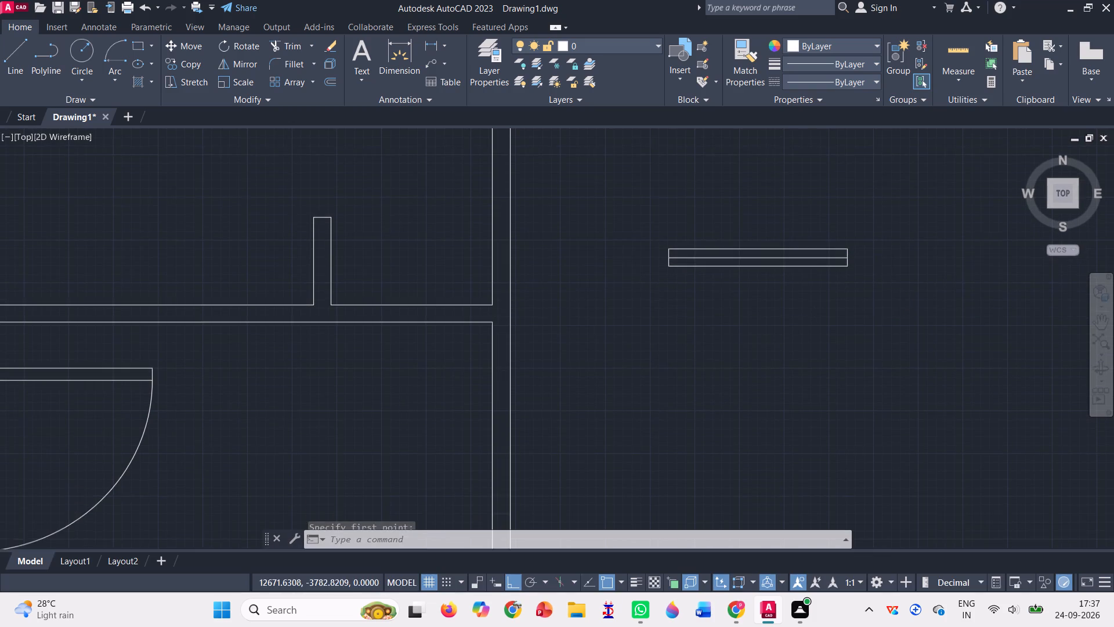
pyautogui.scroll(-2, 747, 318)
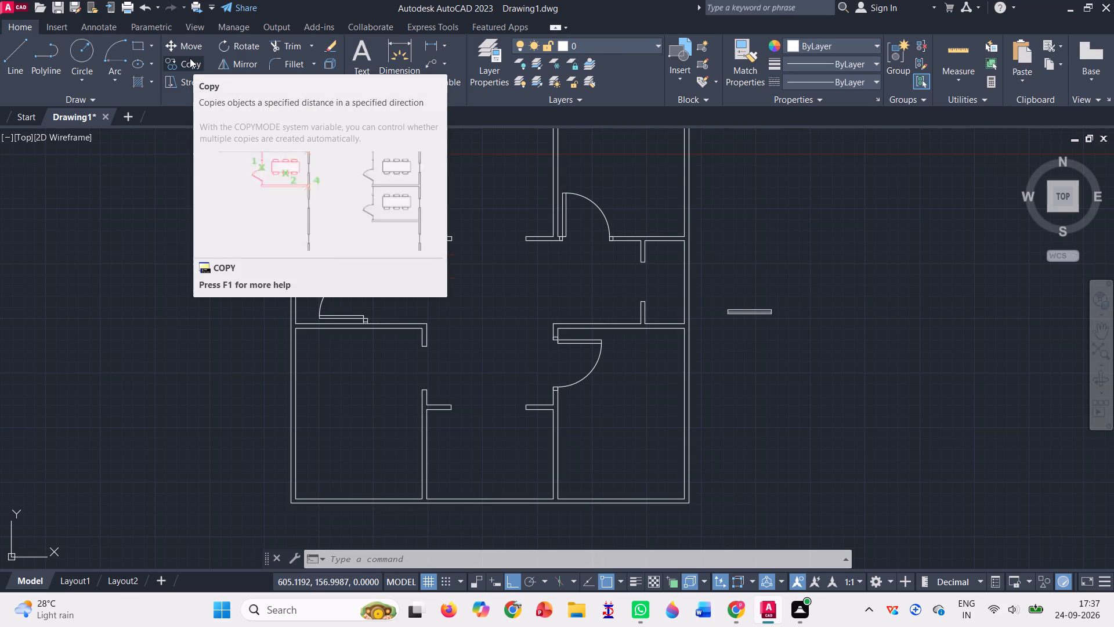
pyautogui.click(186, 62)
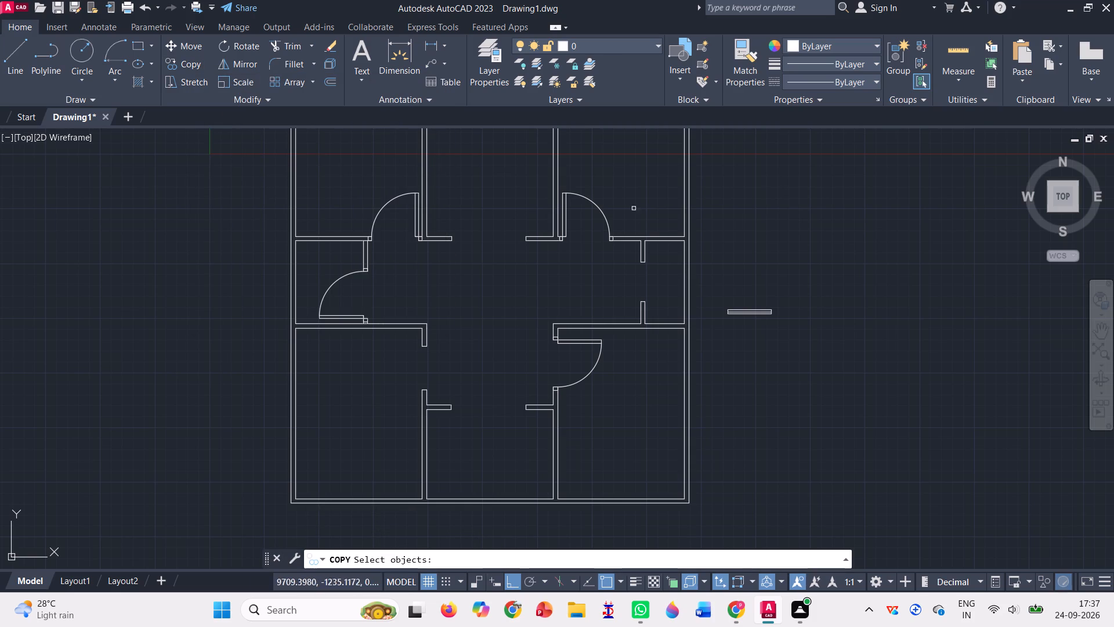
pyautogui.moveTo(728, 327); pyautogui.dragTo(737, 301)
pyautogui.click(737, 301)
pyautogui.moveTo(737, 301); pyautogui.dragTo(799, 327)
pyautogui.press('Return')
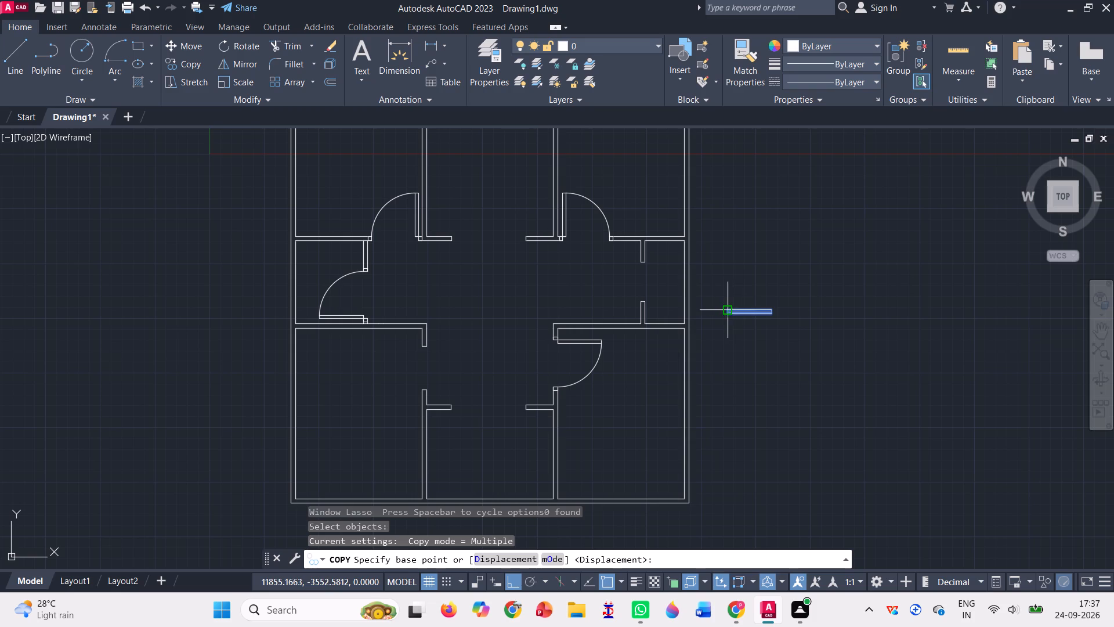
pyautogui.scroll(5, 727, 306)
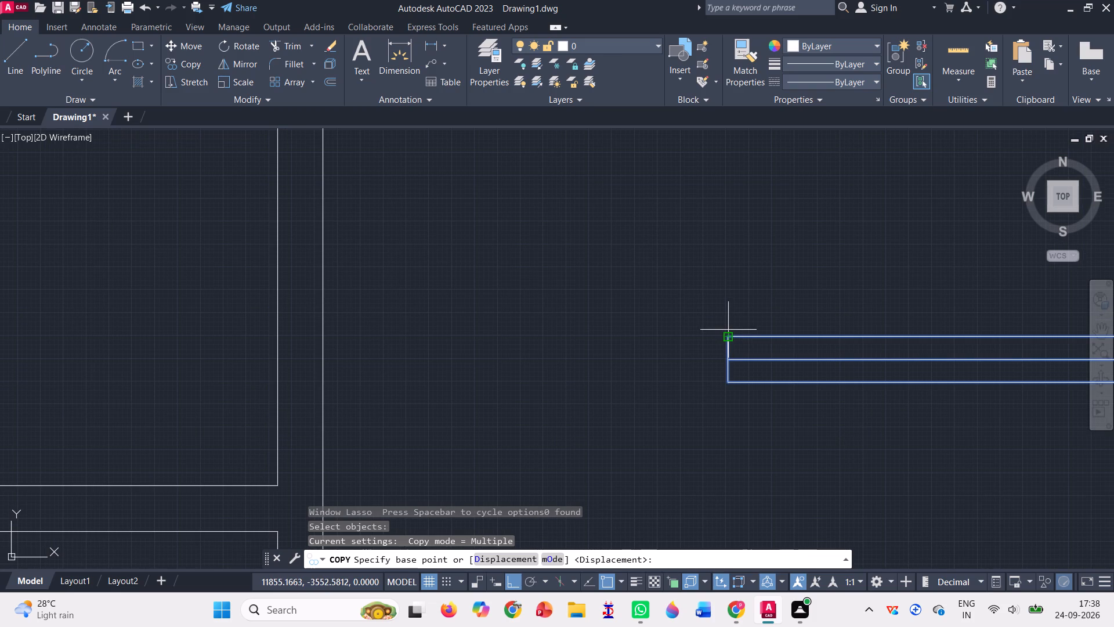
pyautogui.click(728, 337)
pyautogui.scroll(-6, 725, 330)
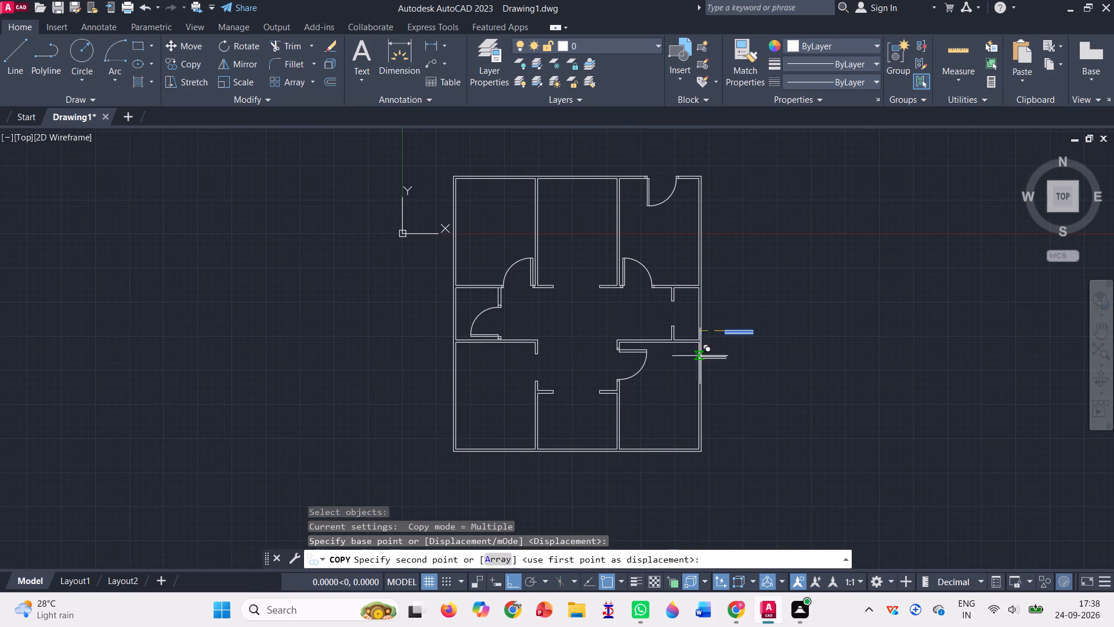
# Turn off Ortho mode and abandon the pending copy of the window symbol.
pyautogui.click(509, 588)
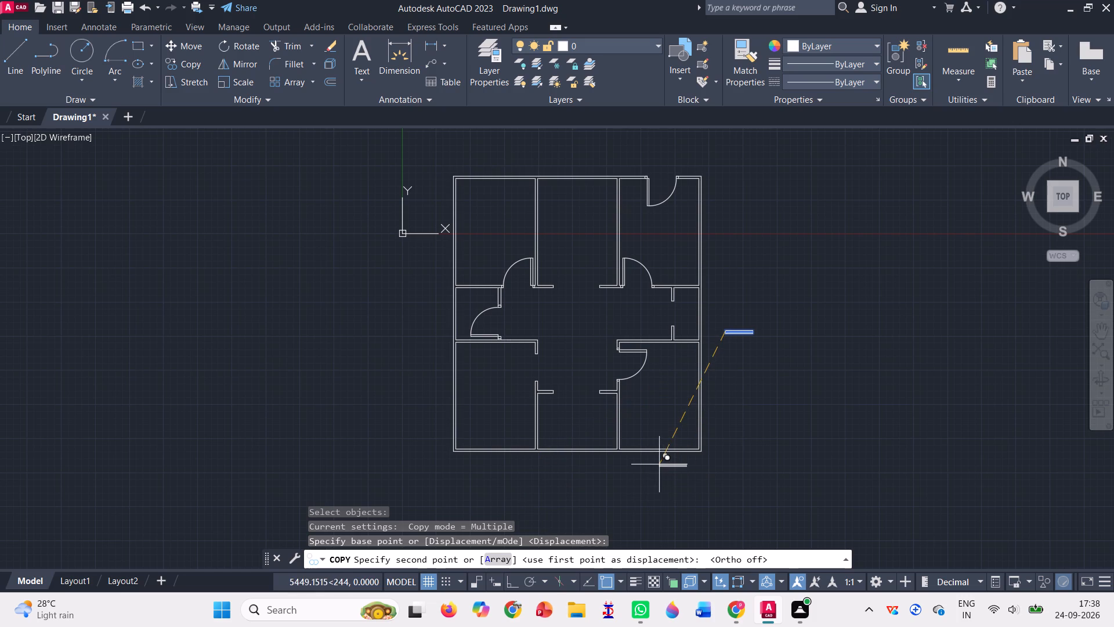
pyautogui.scroll(2, 656, 461)
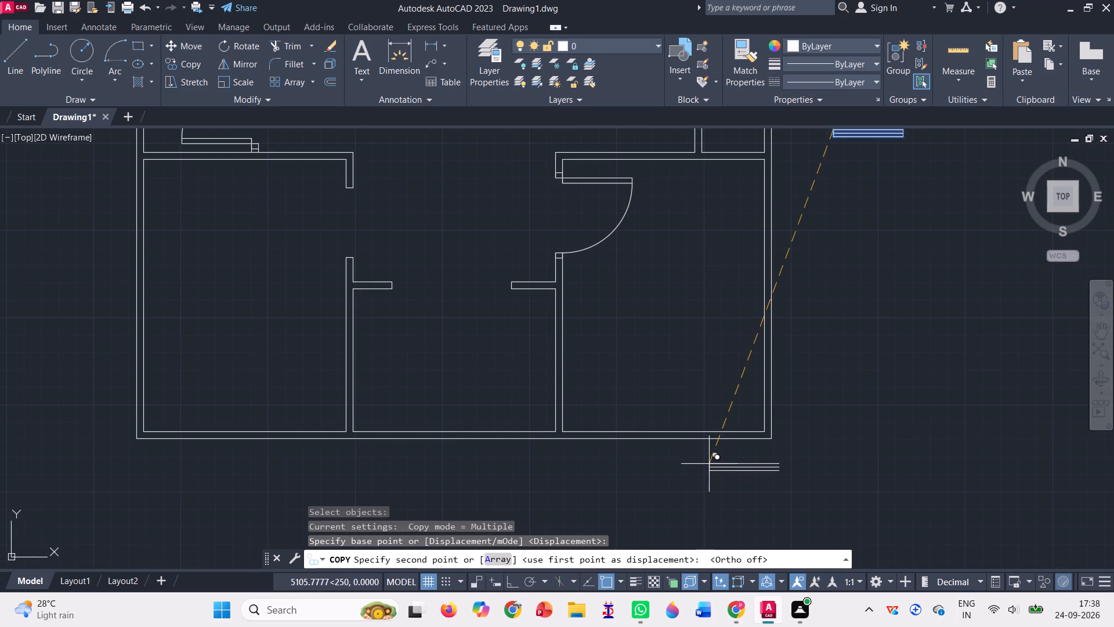
pyautogui.press('Escape')
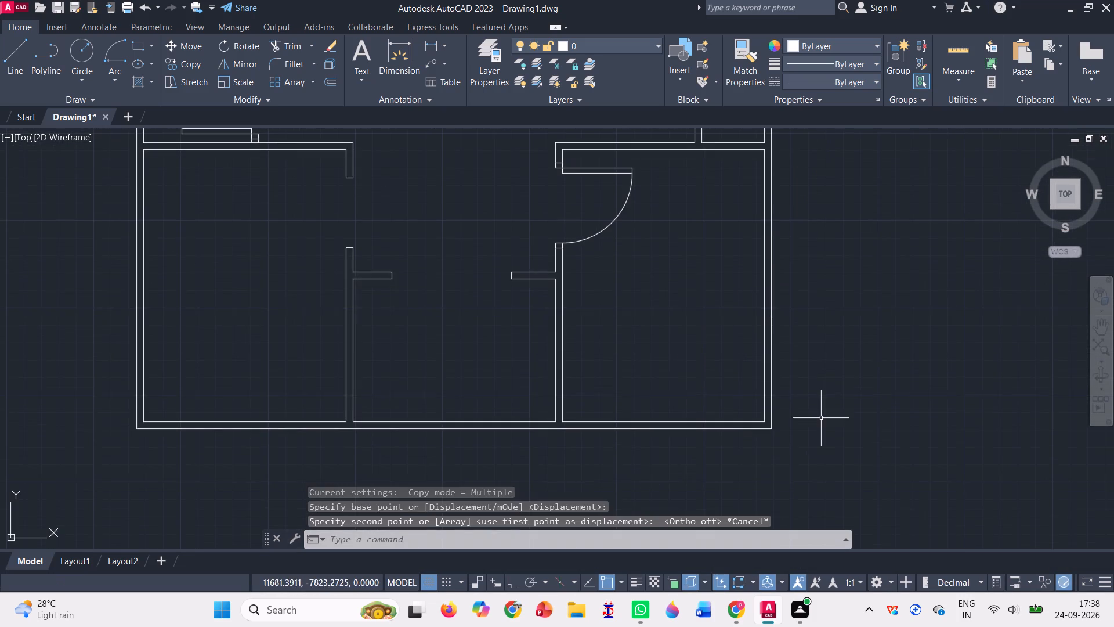
# Start copying the 1000 by 100 window symbol that lies outside the plan's east wall.
pyautogui.scroll(-2, 816, 418)
pyautogui.scroll(4, 862, 347)
pyautogui.scroll(-1, 849, 350)
pyautogui.moveTo(650, 155); pyautogui.dragTo(711, 246)
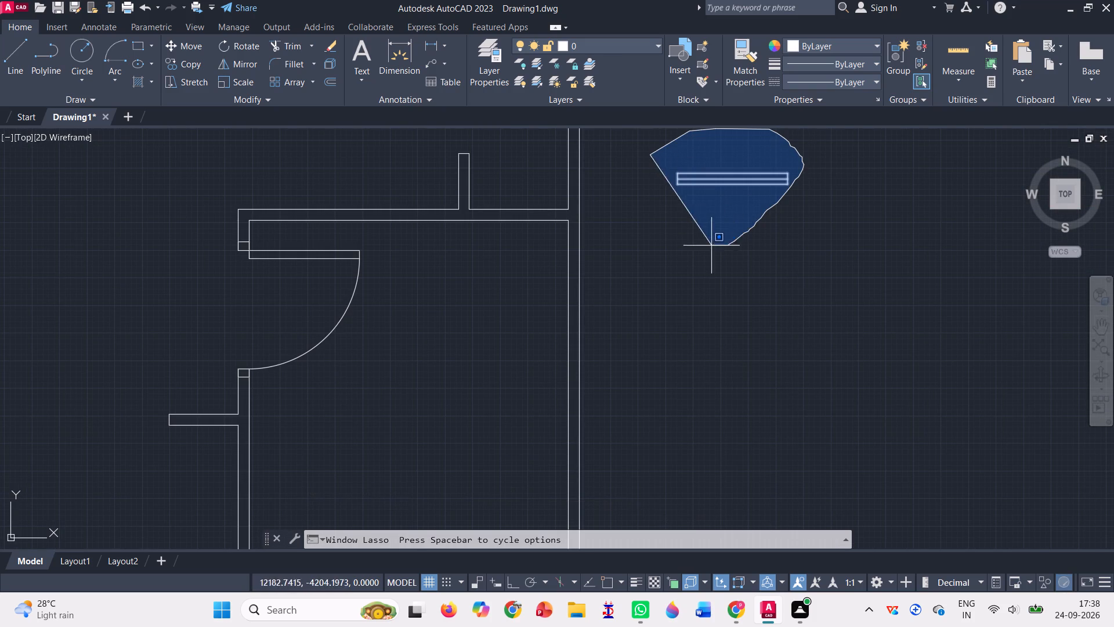
pyautogui.moveTo(711, 246); pyautogui.dragTo(697, 247)
pyautogui.press('Return')
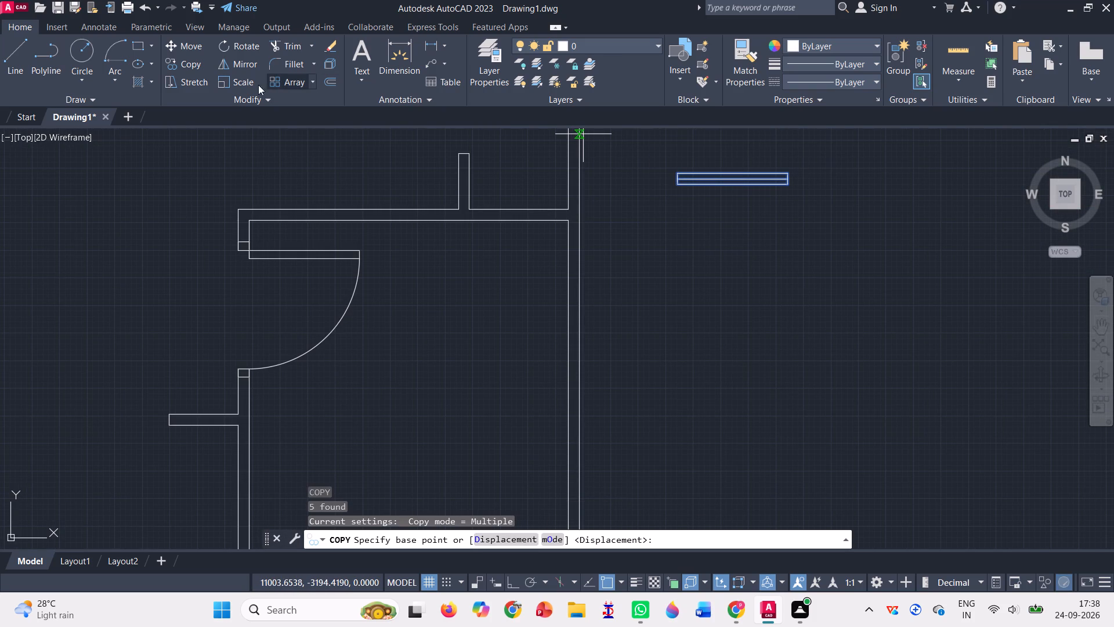
pyautogui.click(199, 64)
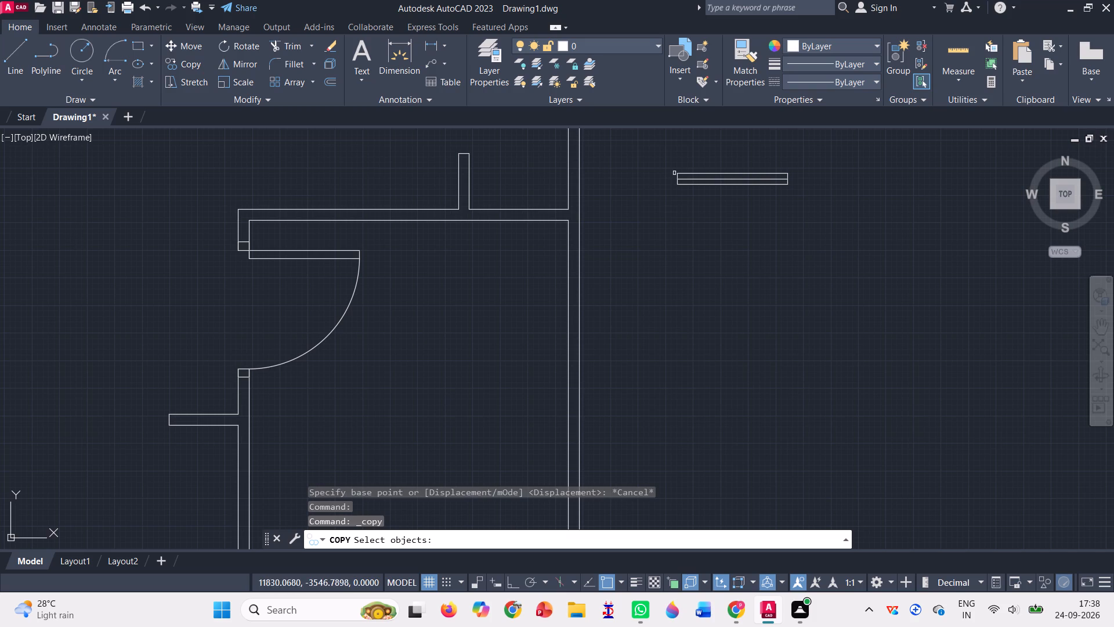
# Copy the loose window symbol into the bottom exterior wall of the lower-right and lower-left rooms.
pyautogui.moveTo(663, 159); pyautogui.dragTo(820, 182)
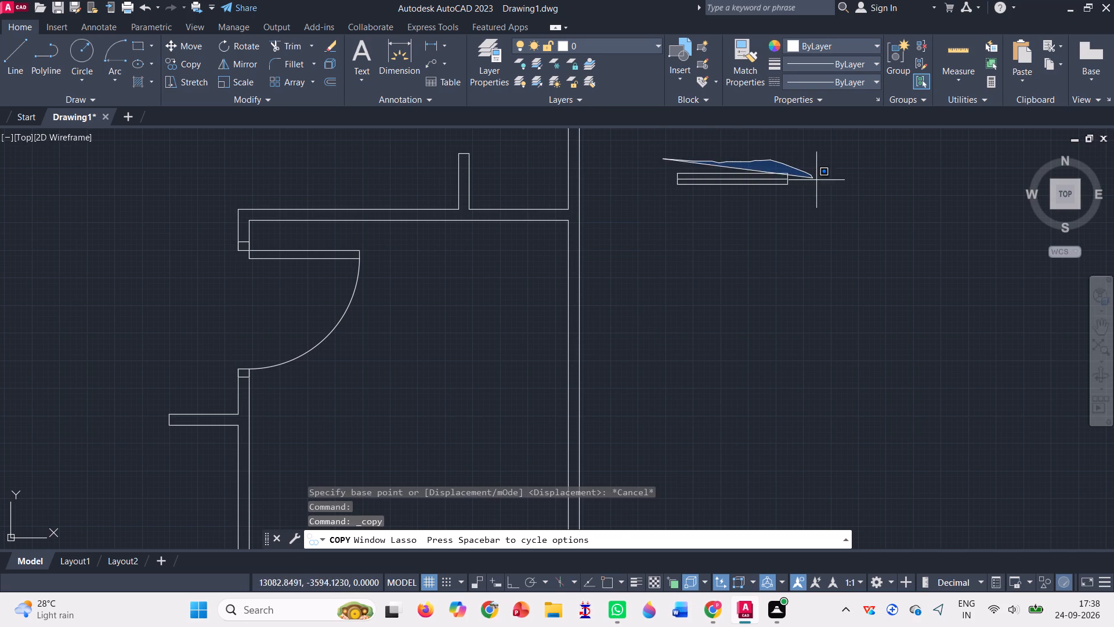
pyautogui.moveTo(820, 182); pyautogui.dragTo(677, 217)
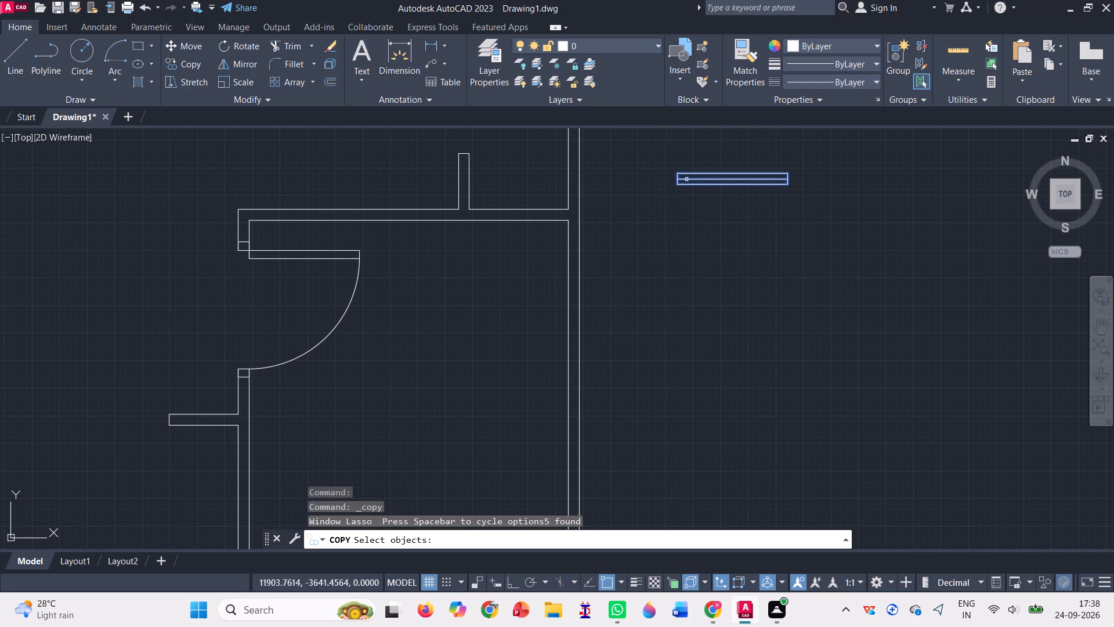
pyautogui.press('Return')
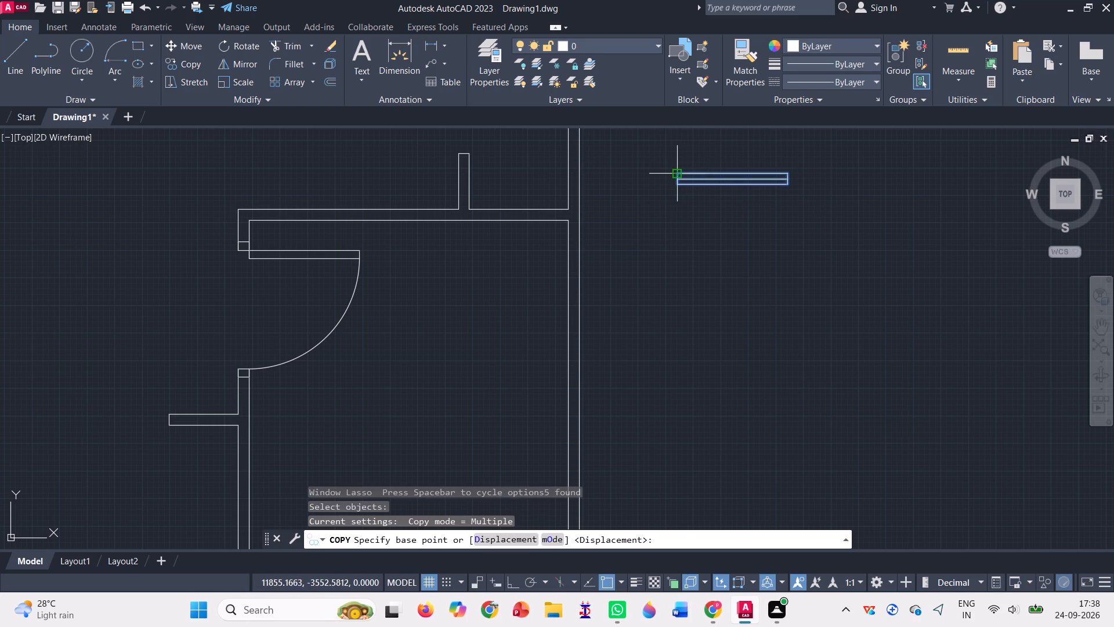
pyautogui.click(679, 172)
pyautogui.scroll(-3, 683, 261)
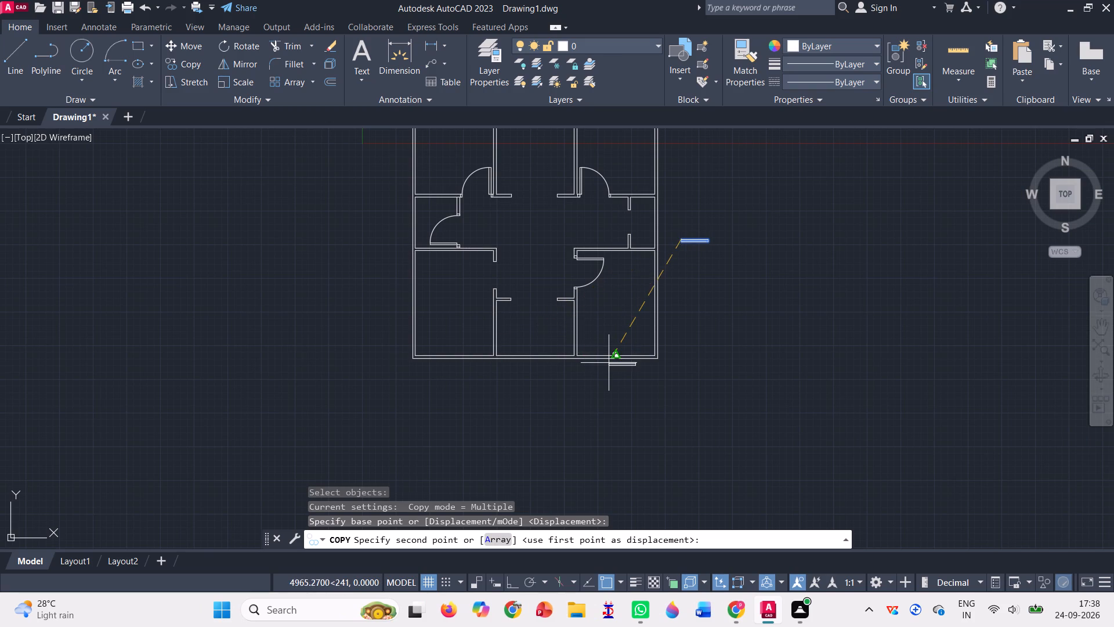
pyautogui.scroll(4, 609, 363)
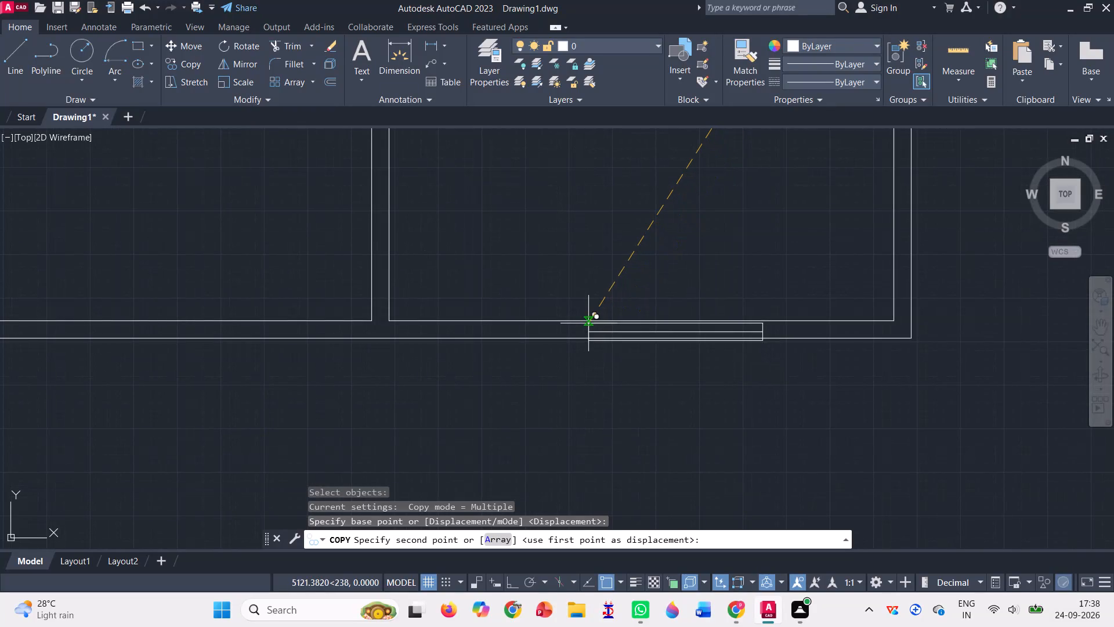
pyautogui.click(589, 320)
pyautogui.scroll(-2, 665, 262)
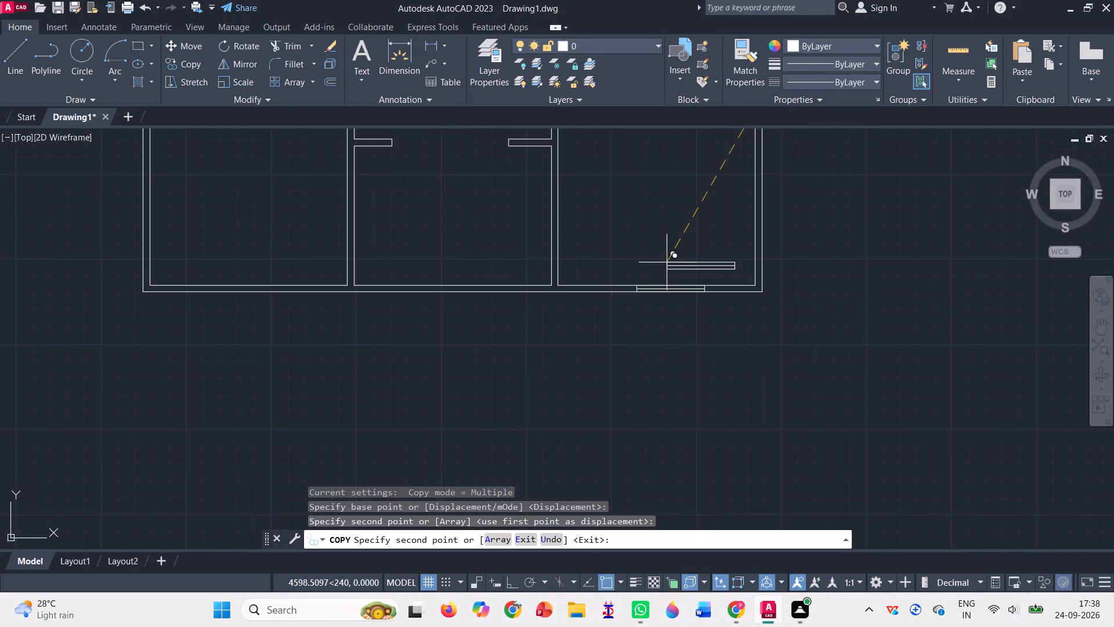
pyautogui.scroll(-1, 669, 262)
pyautogui.scroll(4, 392, 283)
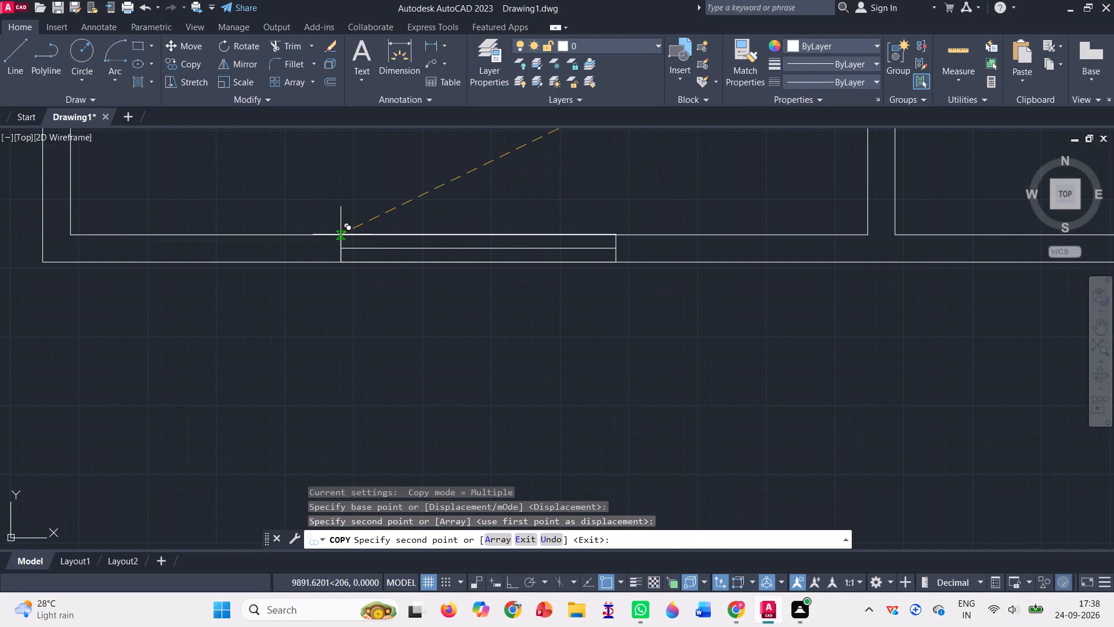
pyautogui.click(321, 233)
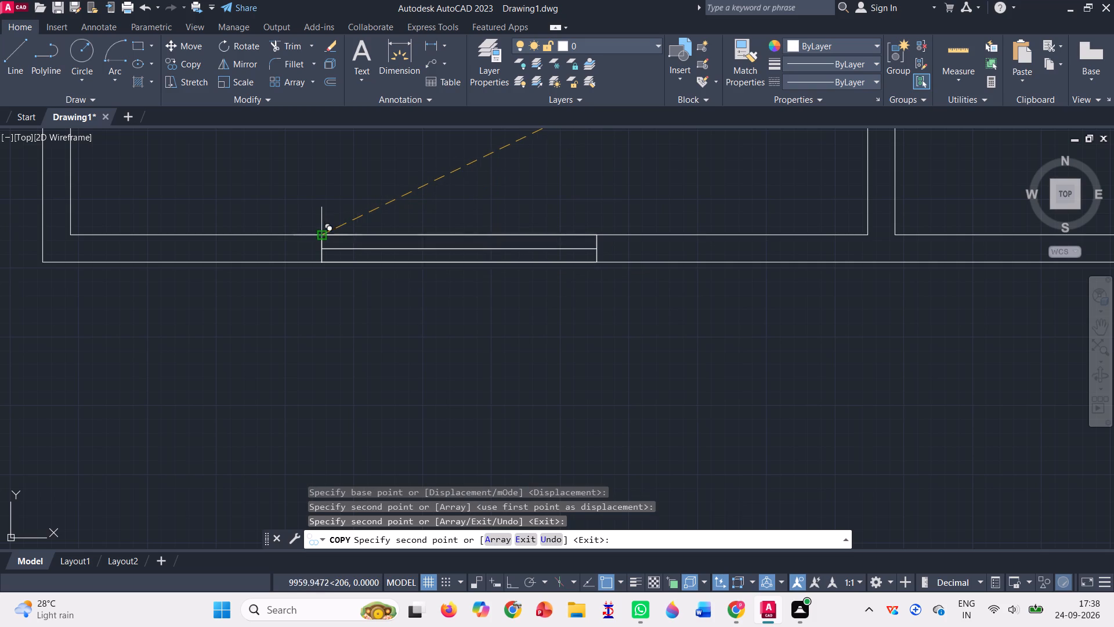
# Place further copies of the window in the top exterior wall of the upper-middle and upper-left rooms.
pyautogui.scroll(-5, 615, 404)
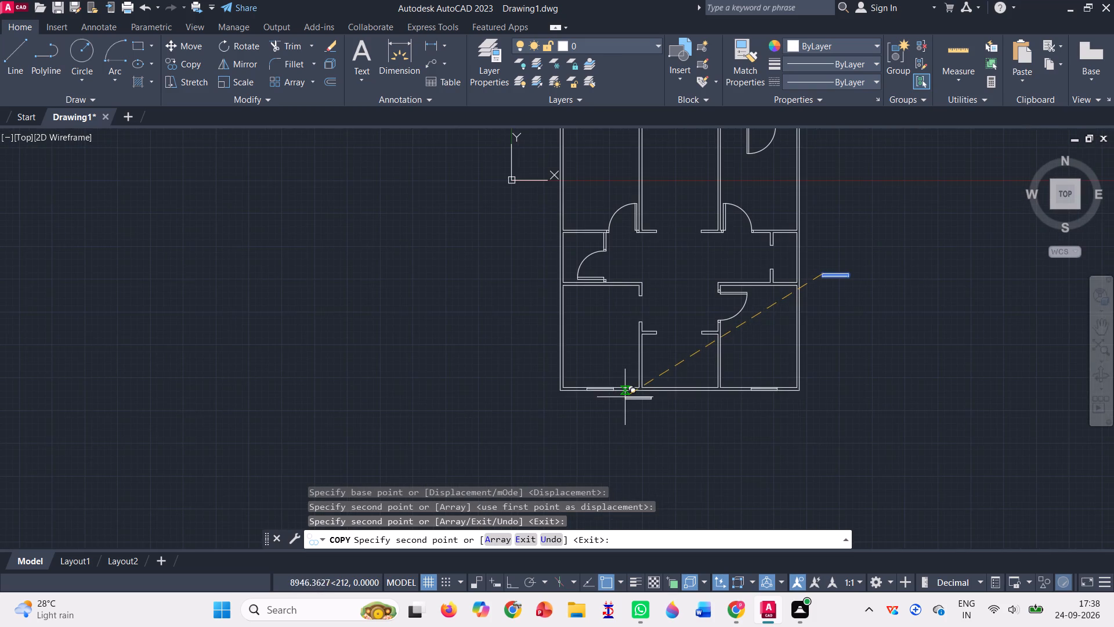
pyautogui.scroll(-2, 625, 397)
pyautogui.scroll(4, 636, 282)
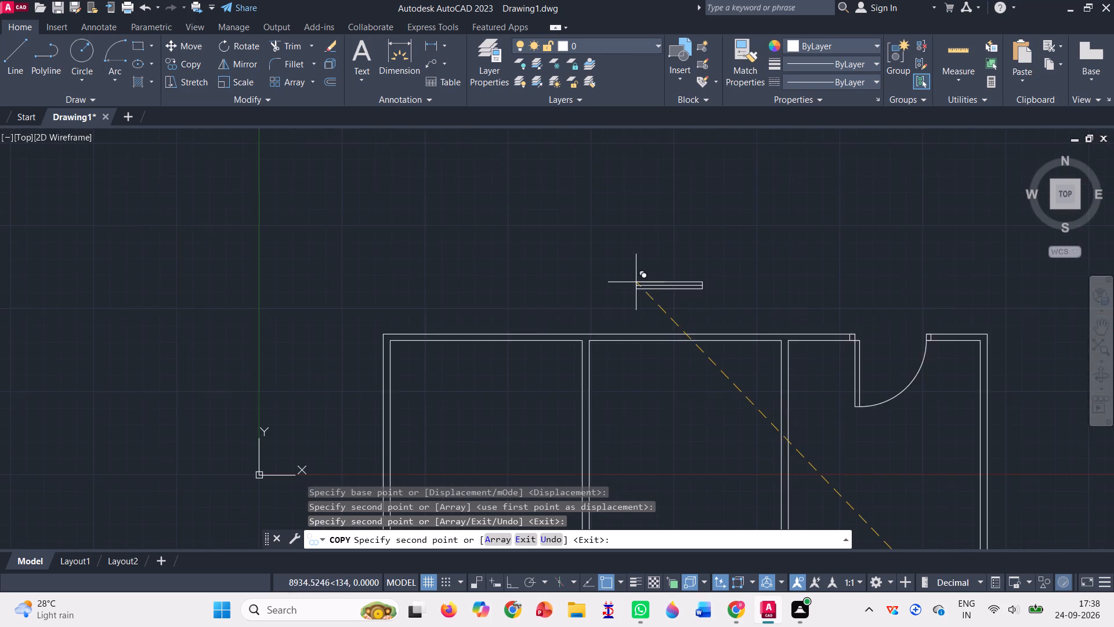
pyautogui.scroll(2, 636, 282)
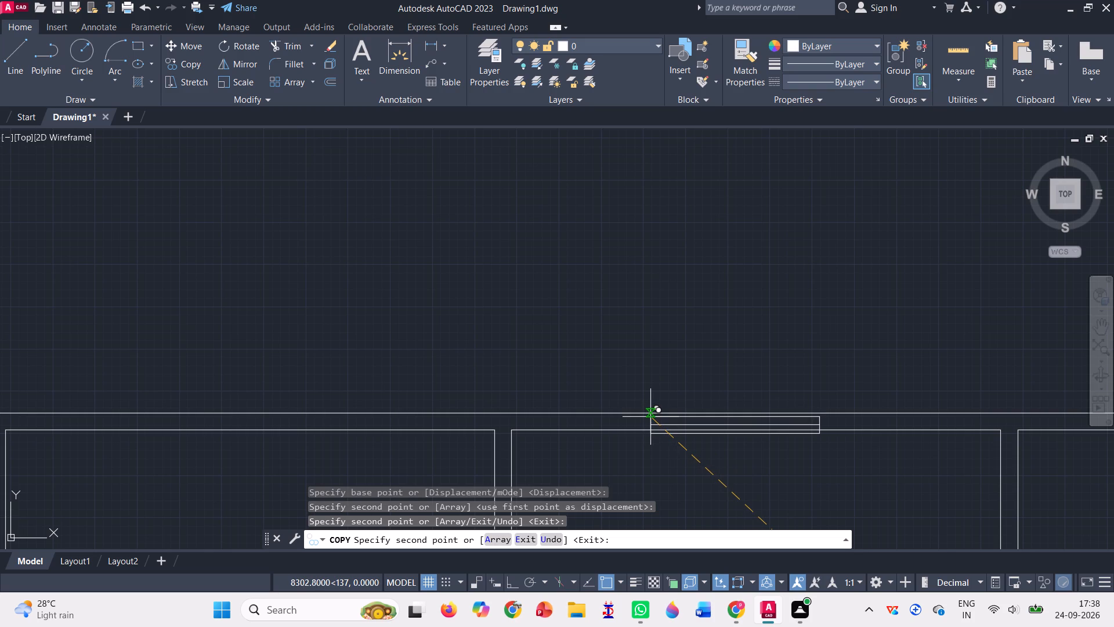
pyautogui.click(650, 417)
pyautogui.scroll(-2, 556, 286)
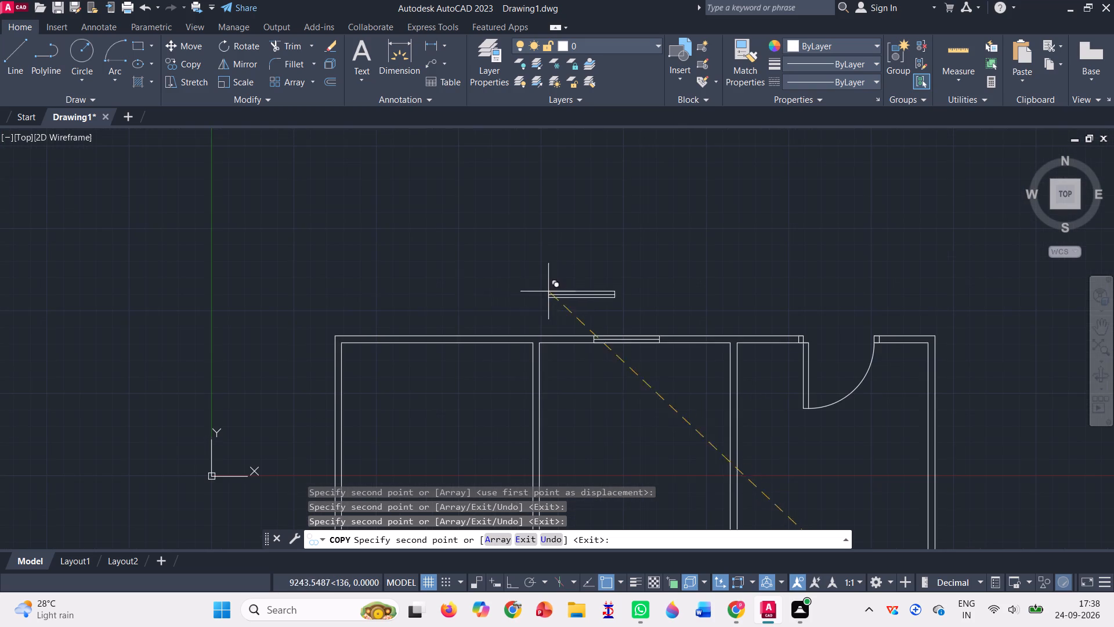
pyautogui.scroll(2, 379, 340)
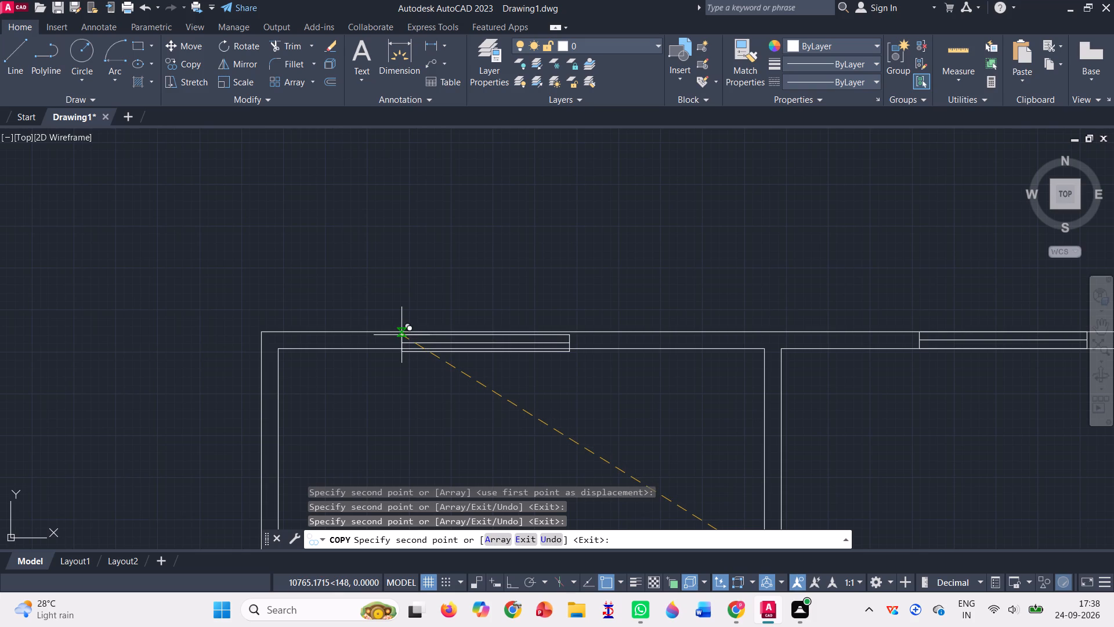
pyautogui.click(403, 335)
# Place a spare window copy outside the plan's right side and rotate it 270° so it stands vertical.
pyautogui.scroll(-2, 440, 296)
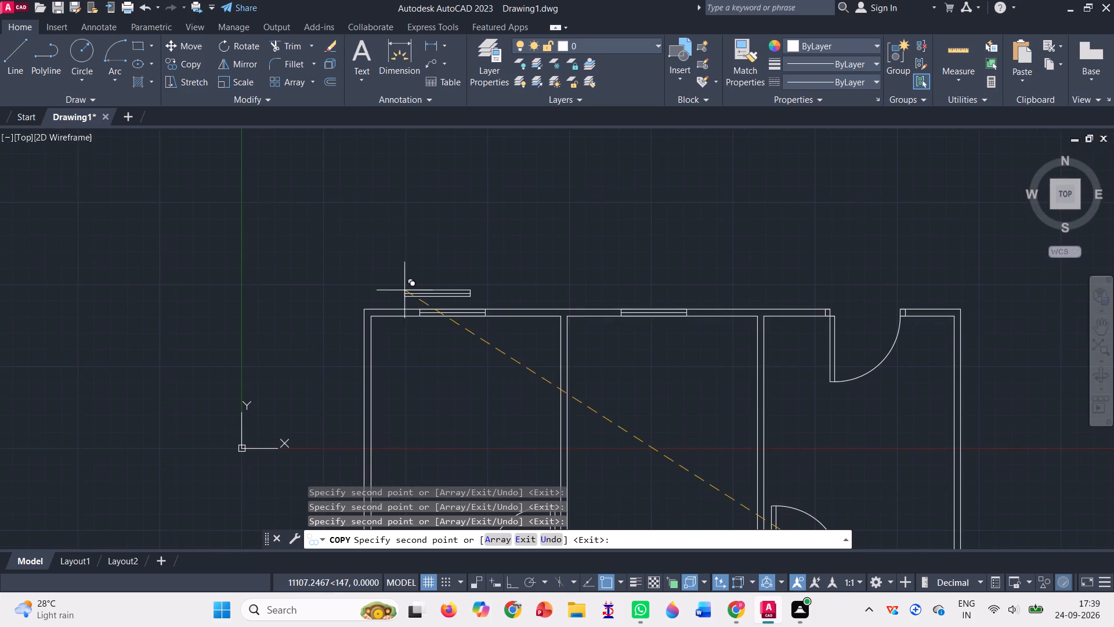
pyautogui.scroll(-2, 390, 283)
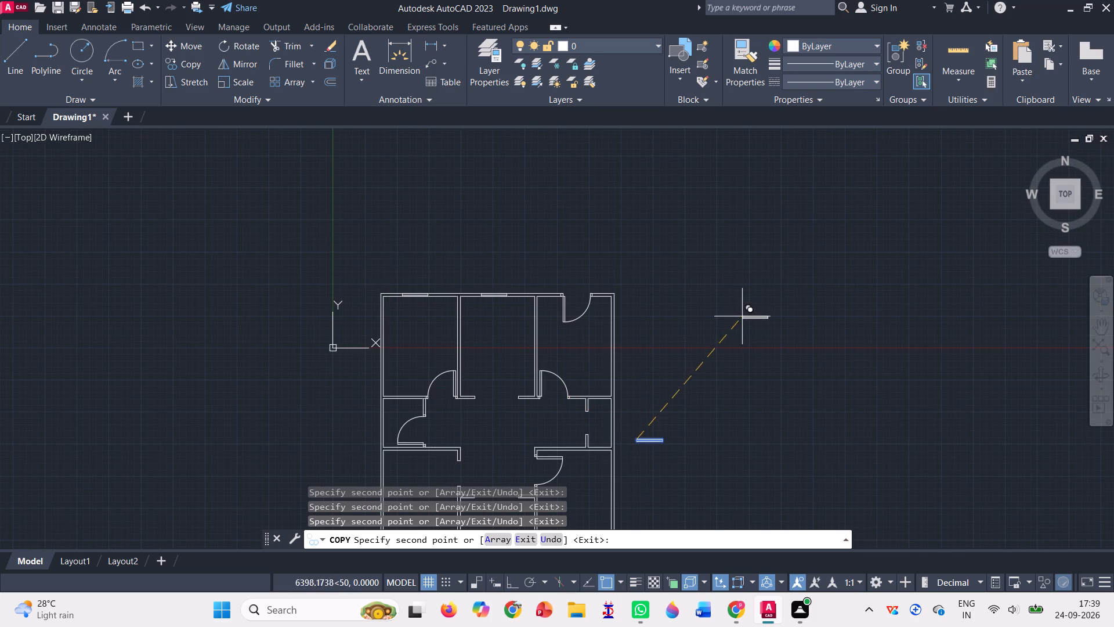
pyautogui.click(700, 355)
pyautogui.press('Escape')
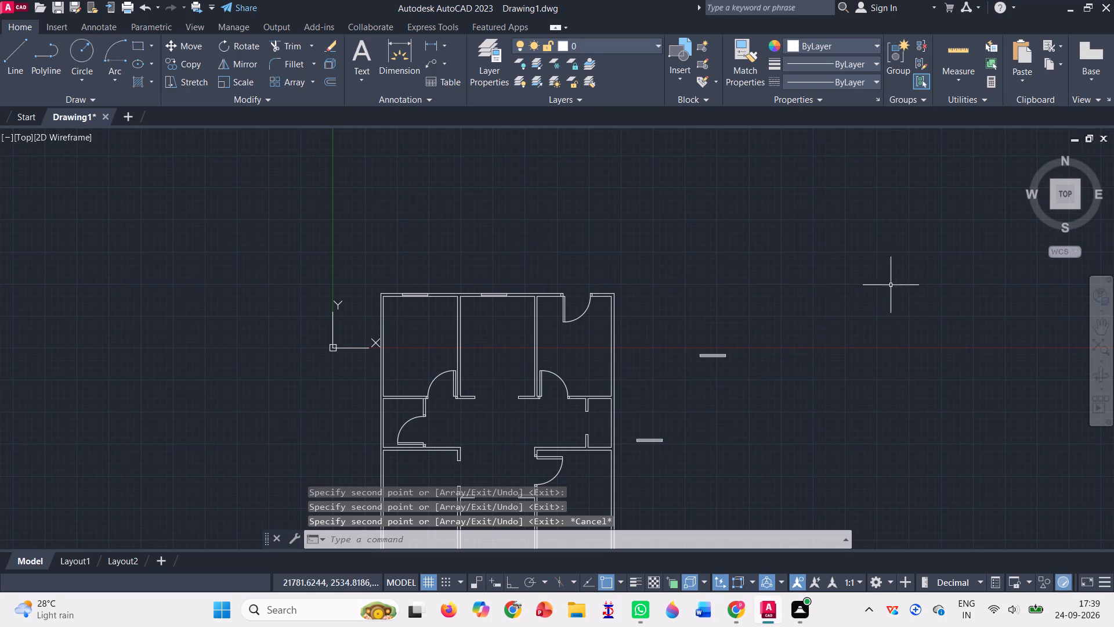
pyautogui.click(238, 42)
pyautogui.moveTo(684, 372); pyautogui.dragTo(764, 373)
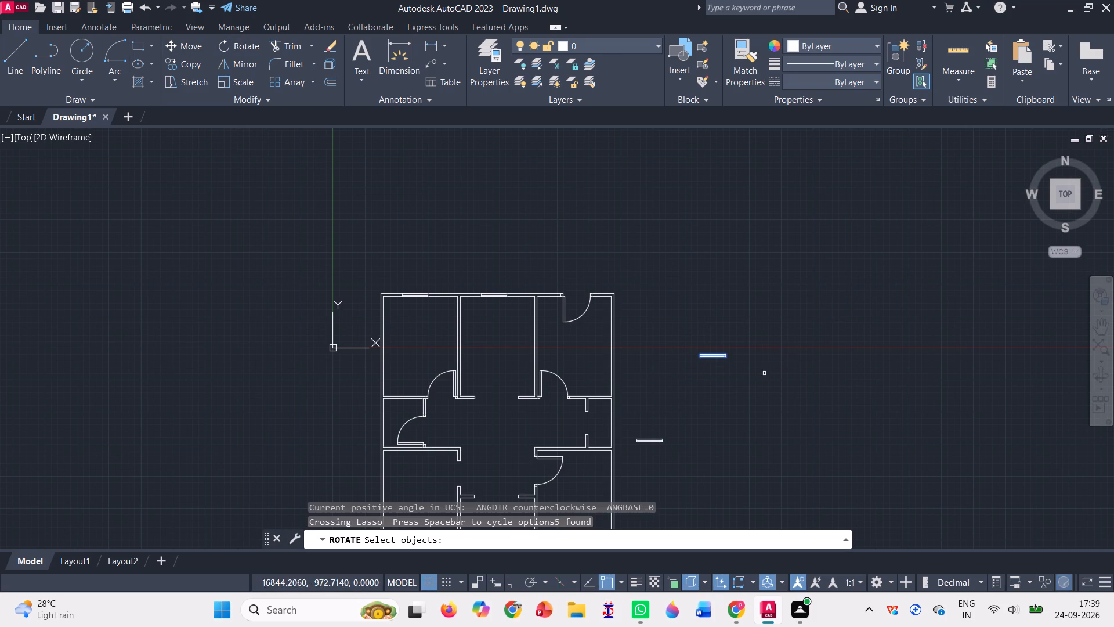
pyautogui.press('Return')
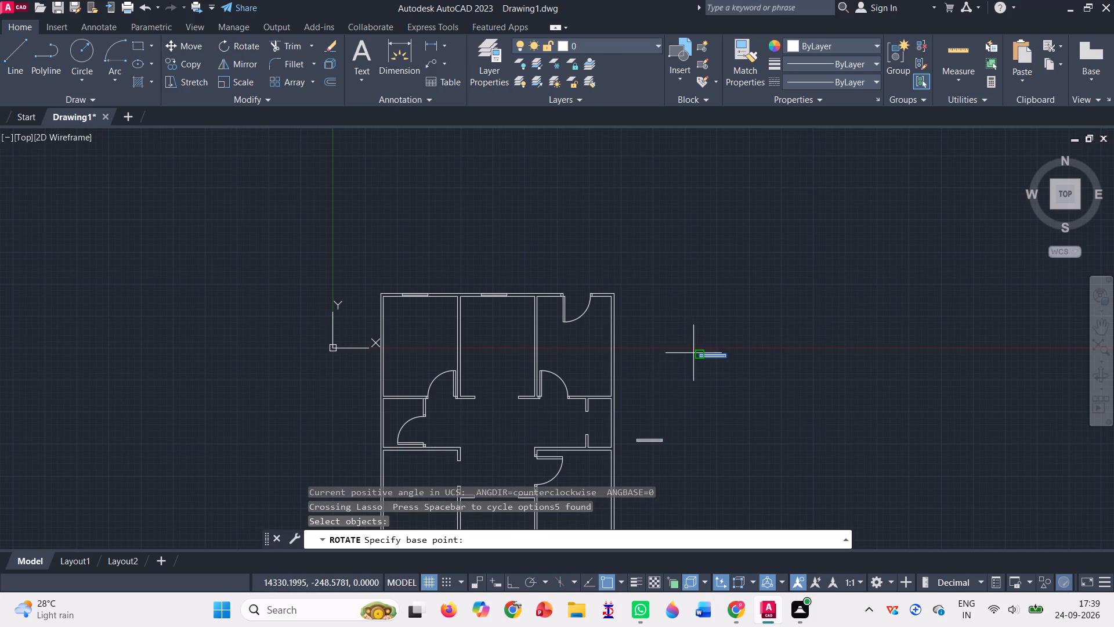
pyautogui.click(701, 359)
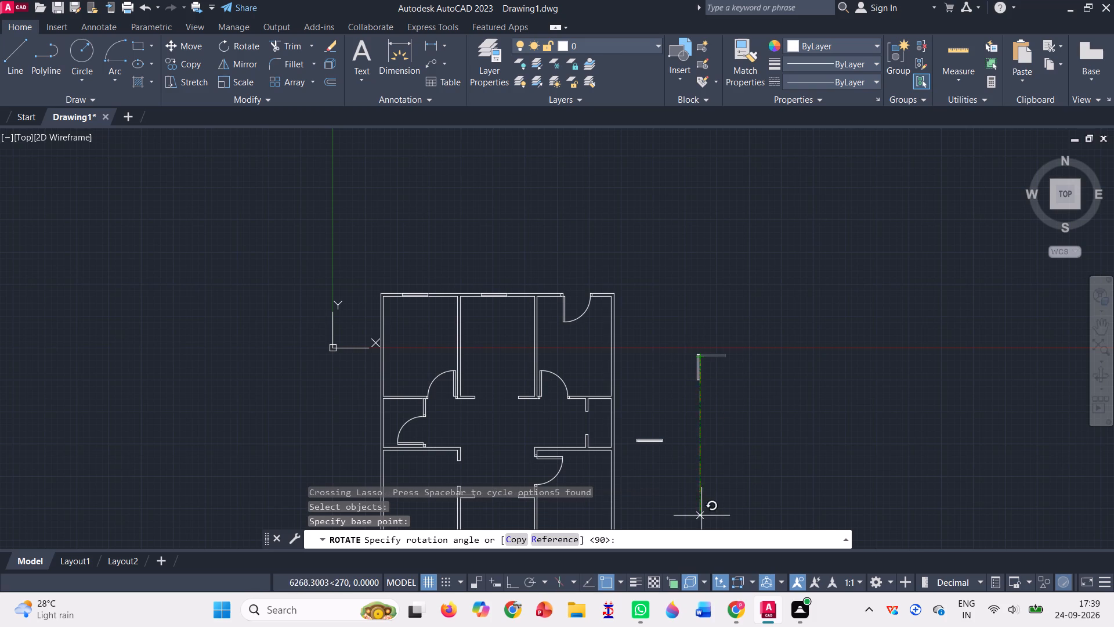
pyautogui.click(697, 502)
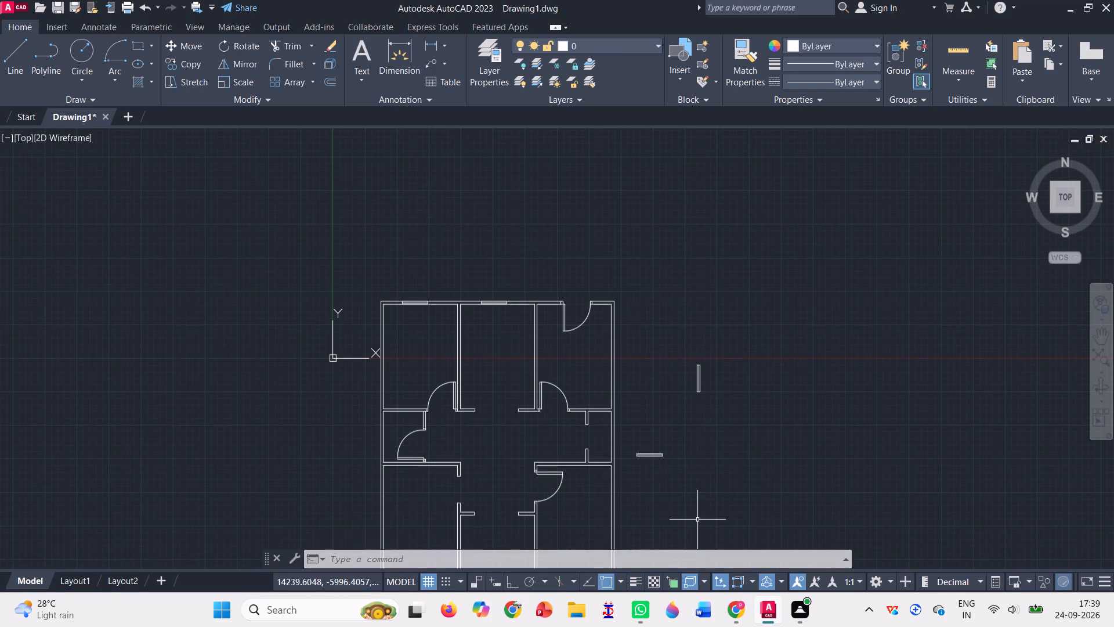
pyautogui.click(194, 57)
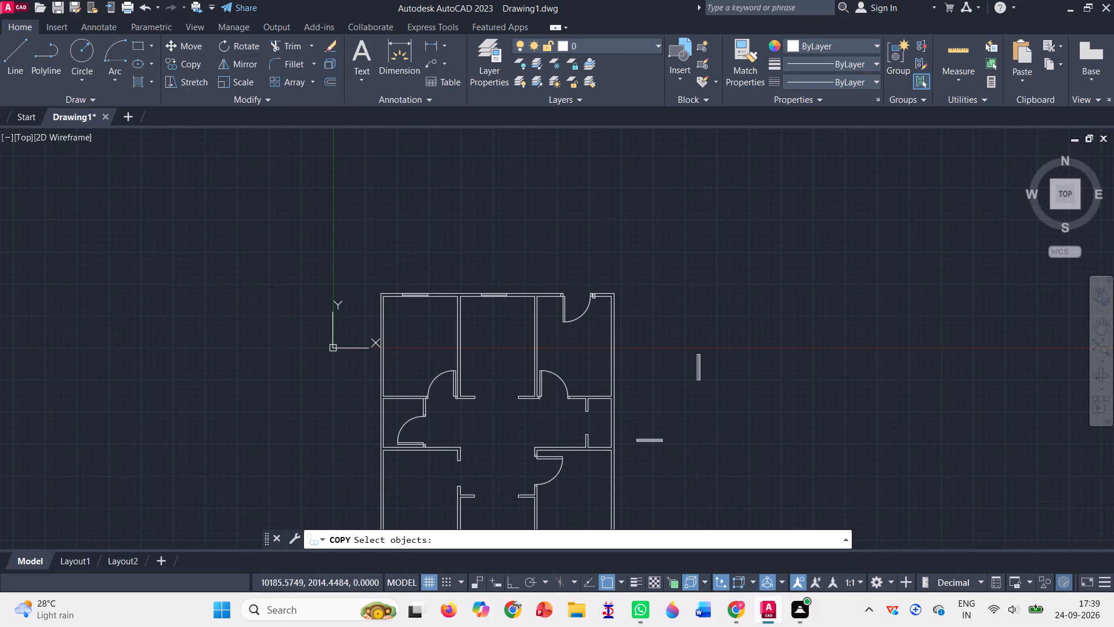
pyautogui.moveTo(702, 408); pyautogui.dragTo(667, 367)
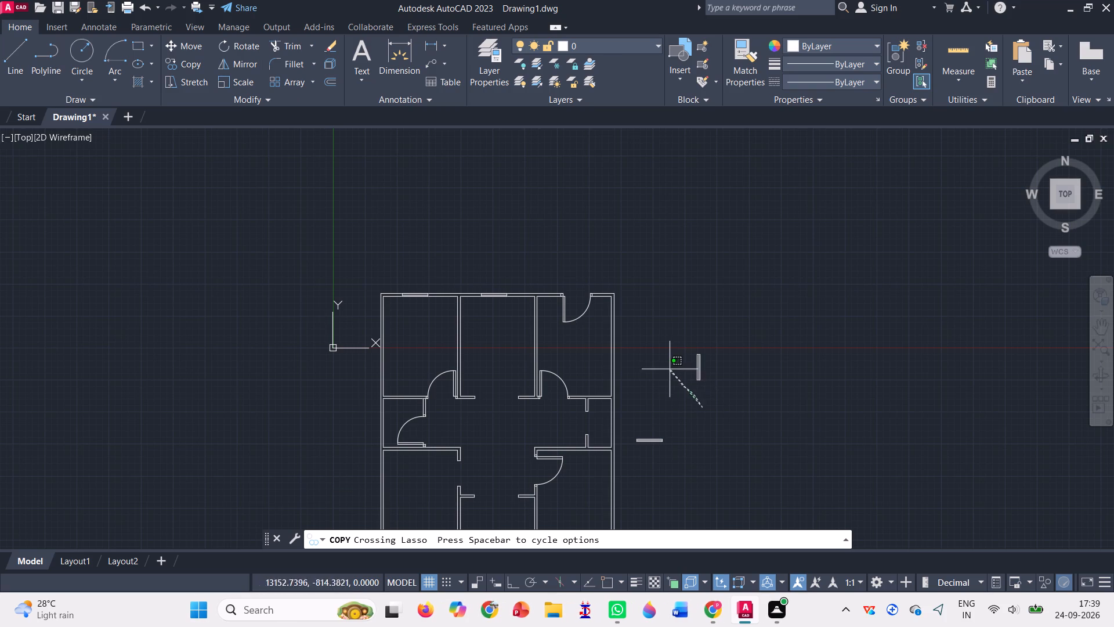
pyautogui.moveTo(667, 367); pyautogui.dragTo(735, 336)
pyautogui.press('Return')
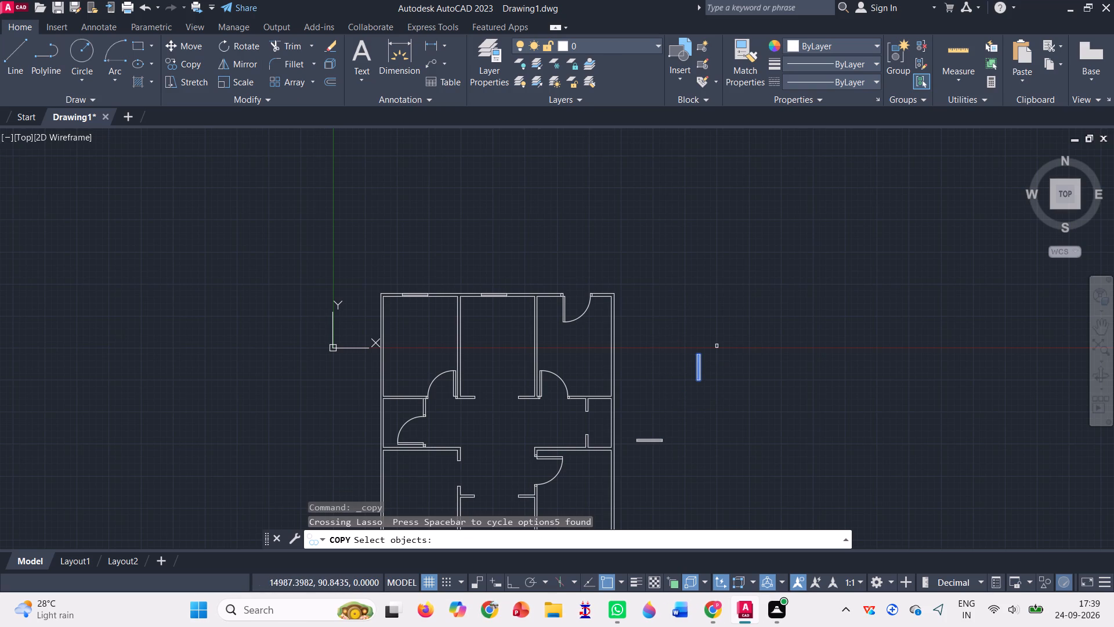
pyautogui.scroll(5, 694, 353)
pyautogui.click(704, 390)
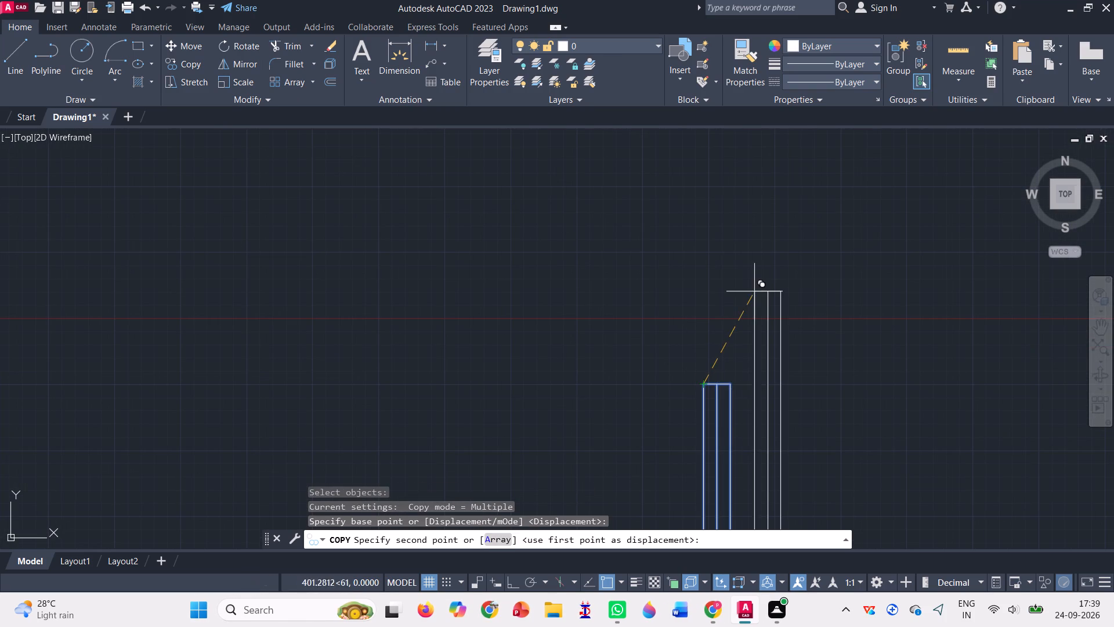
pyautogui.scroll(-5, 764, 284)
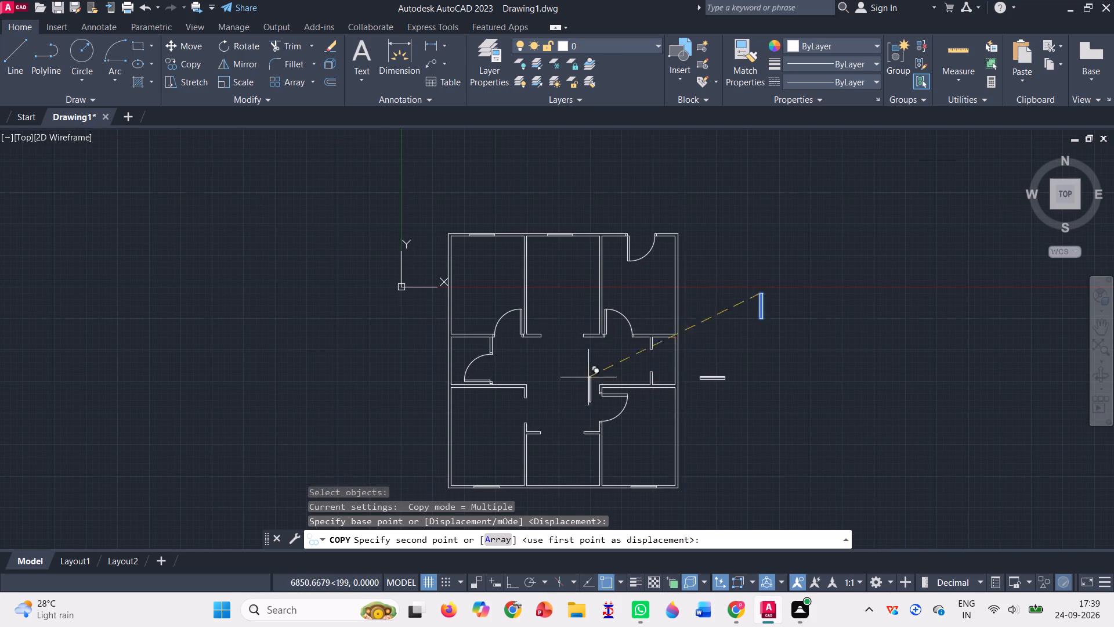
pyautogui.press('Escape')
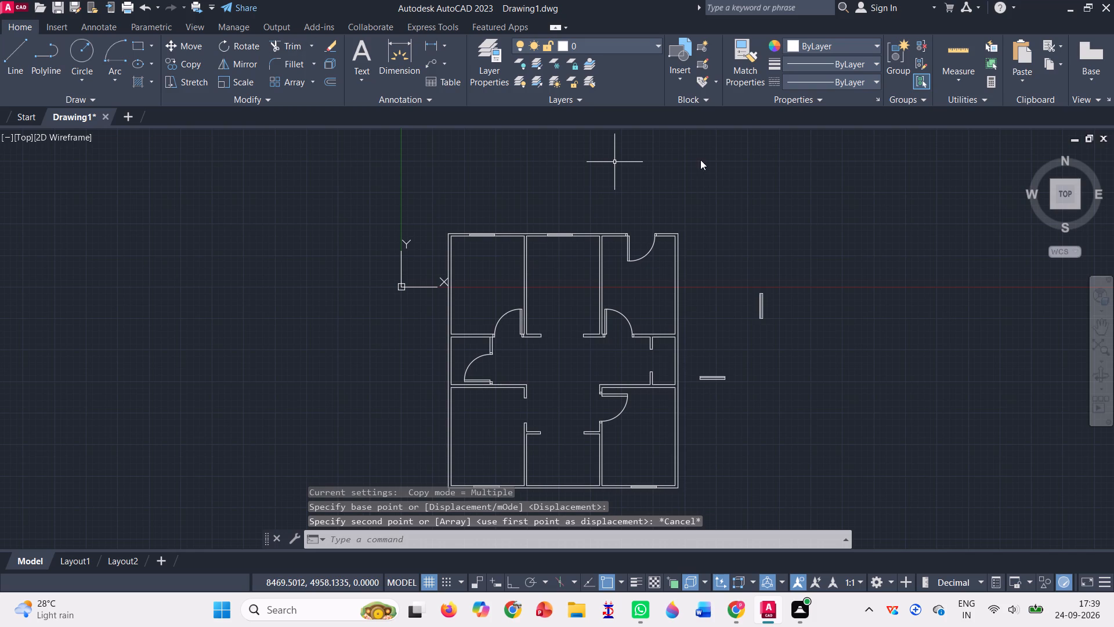
# Erase the vertical and horizontal loose window symbols outside the plan's right side.
pyautogui.moveTo(729, 269); pyautogui.dragTo(748, 390)
pyautogui.press('Delete')
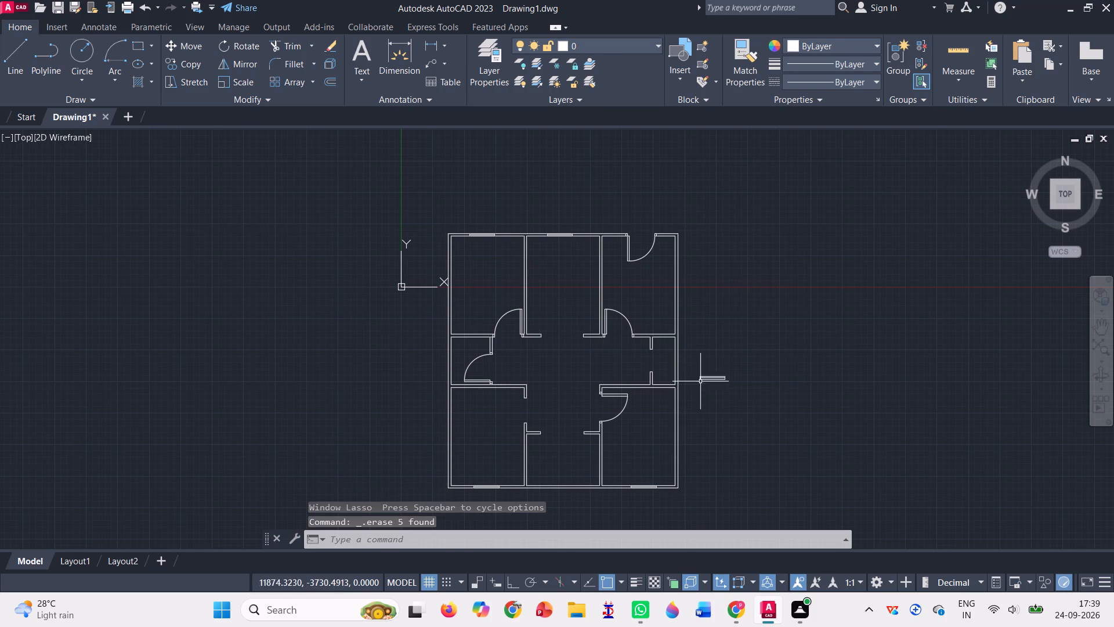
pyautogui.moveTo(693, 370); pyautogui.dragTo(719, 426)
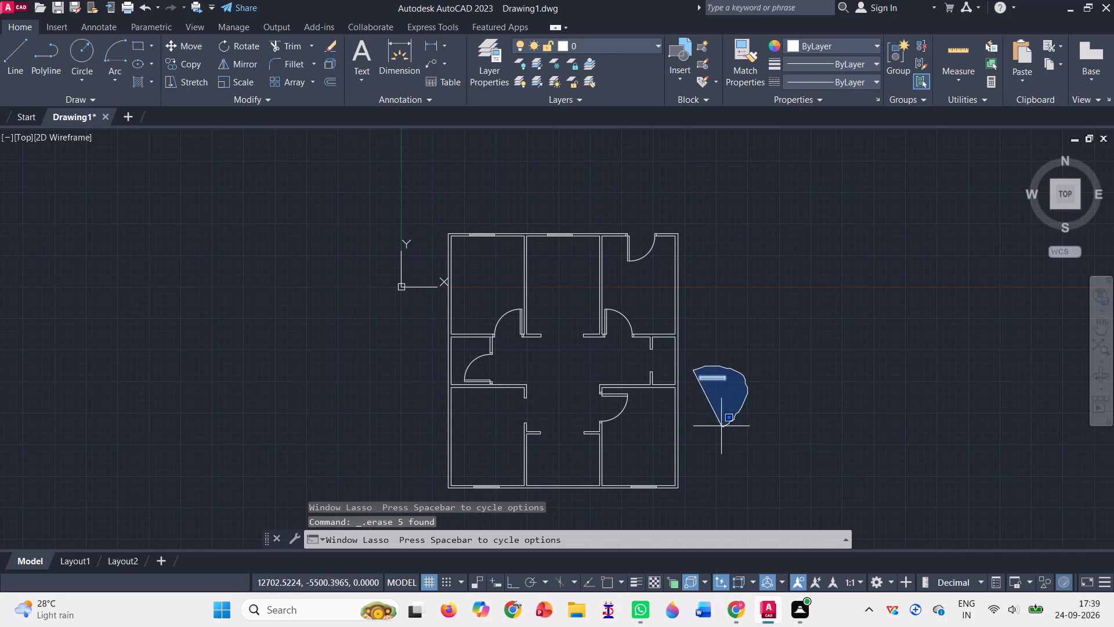
pyautogui.moveTo(719, 426); pyautogui.dragTo(719, 424)
pyautogui.press('Delete')
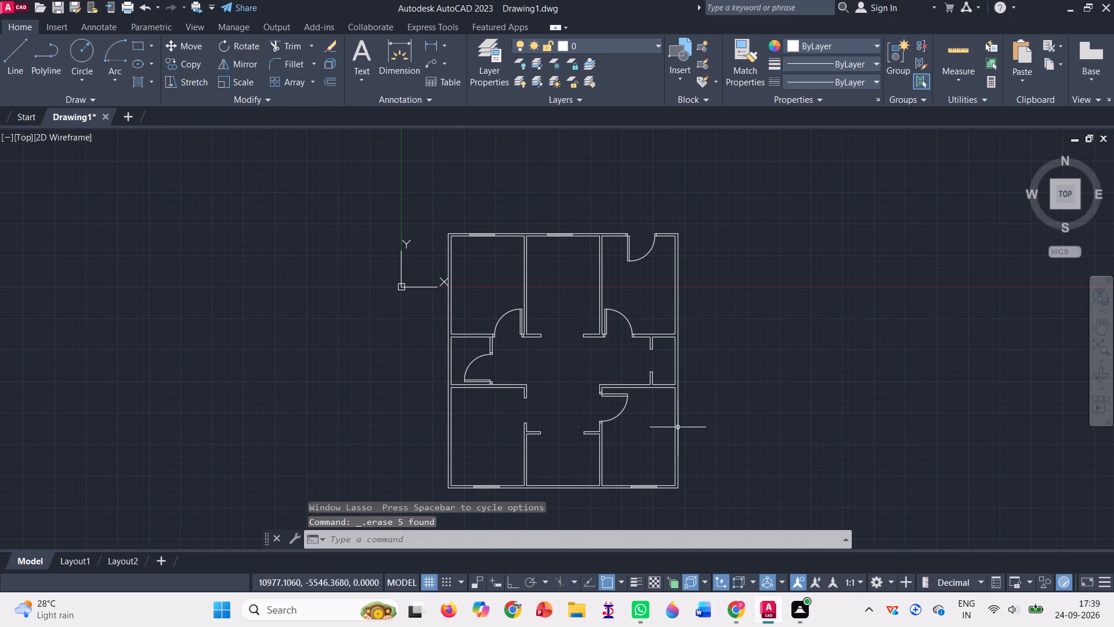
# Draw a 700 by 100 horizontal window outline from connected lines outside the plan, beside the upper-right room.
pyautogui.click(10, 63)
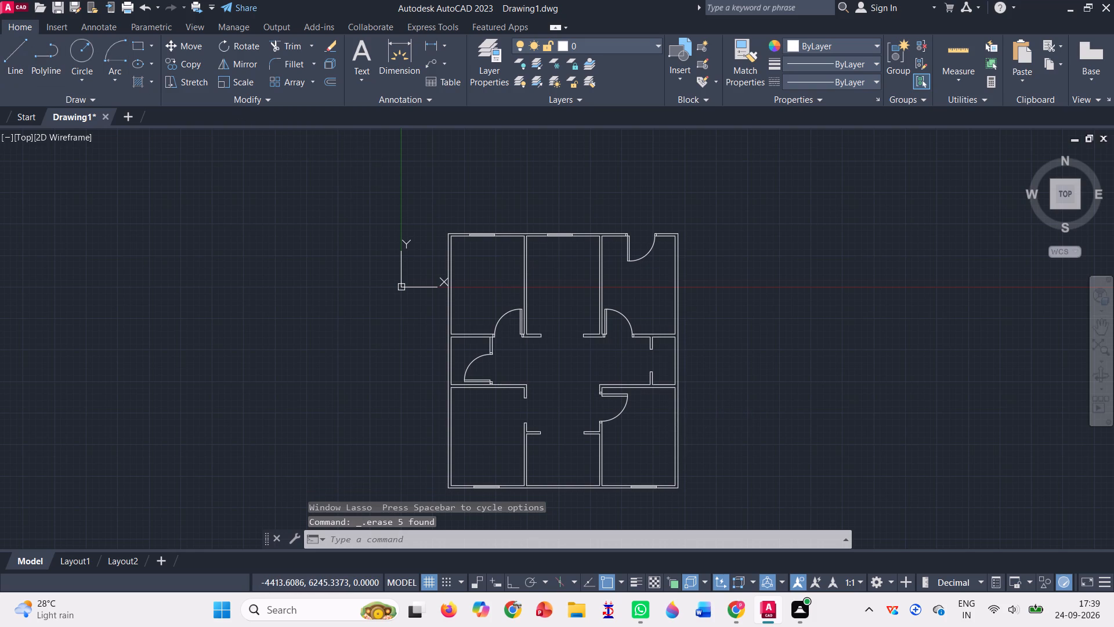
pyautogui.click(737, 237)
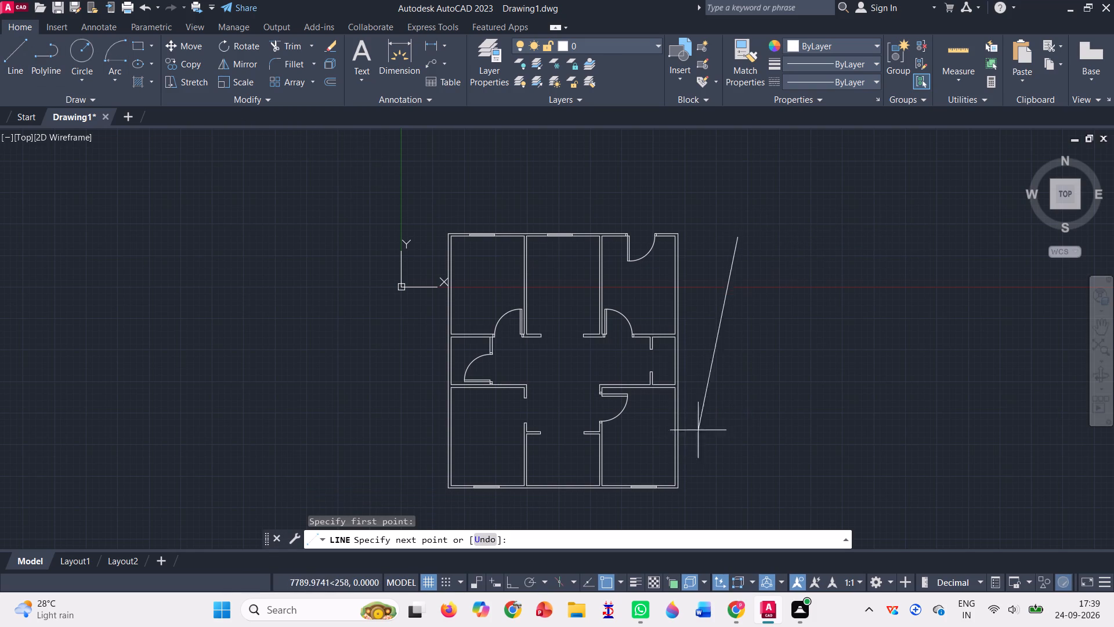
pyautogui.click(507, 582)
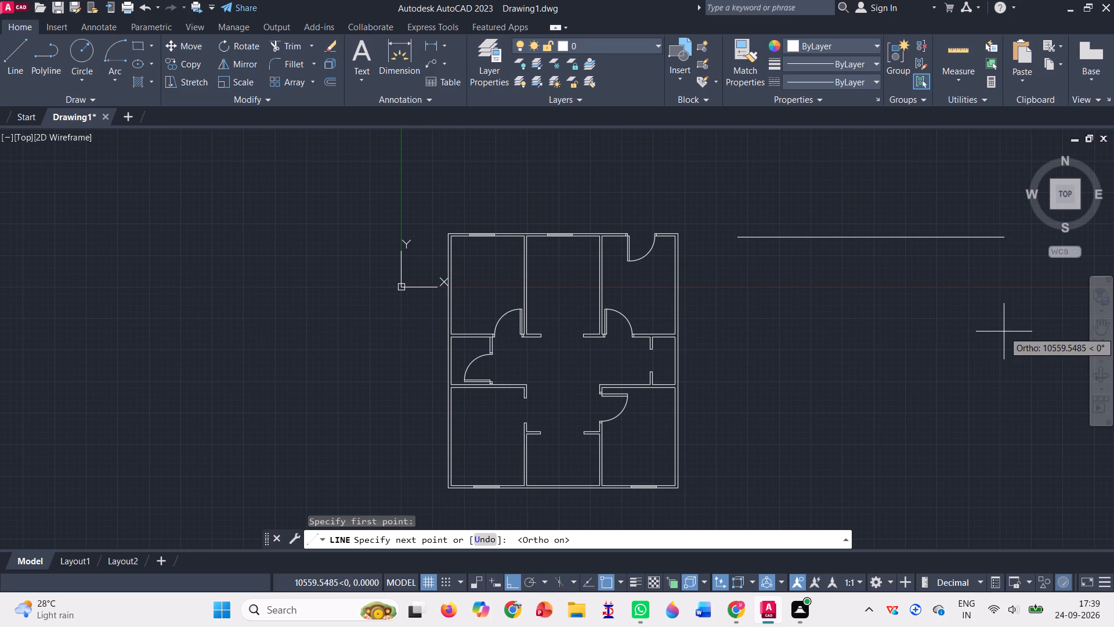
pyautogui.write('500')
pyautogui.press('Return')
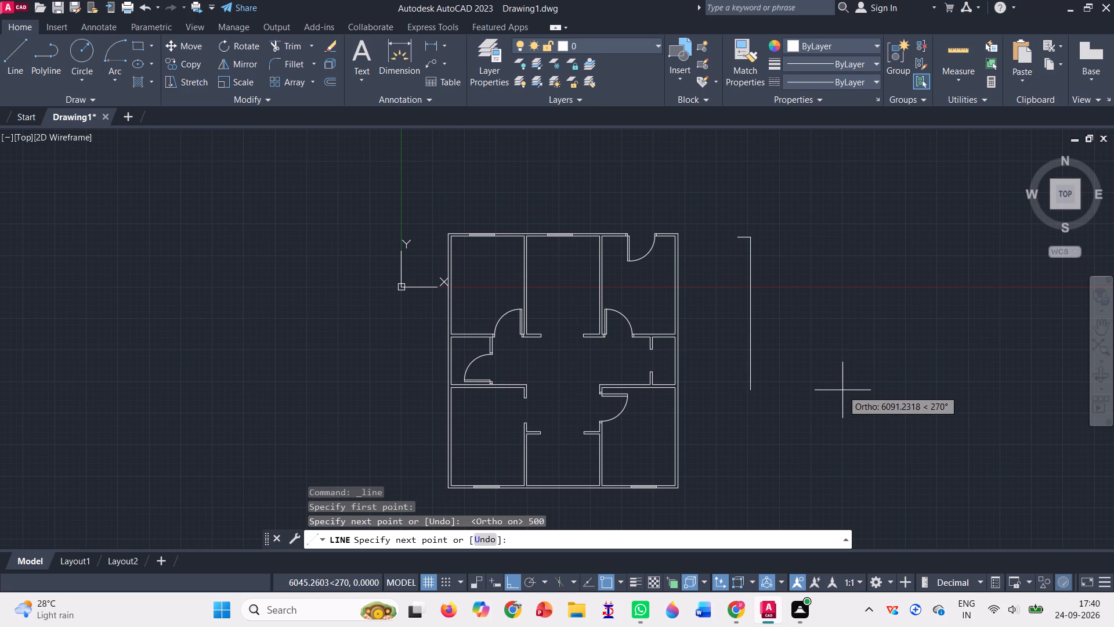
pyautogui.write('100')
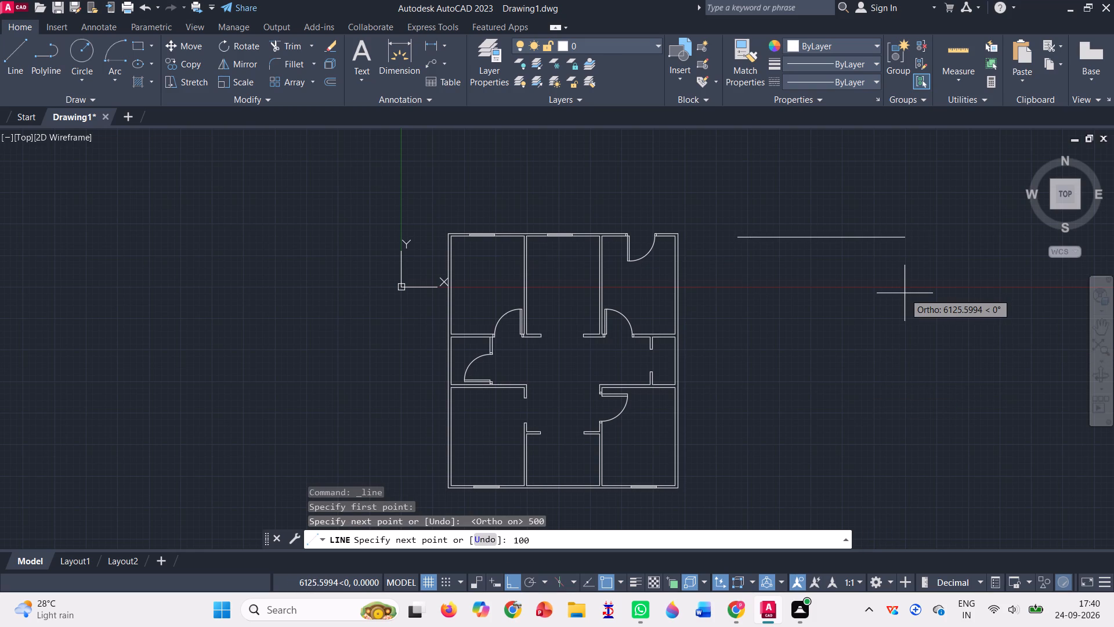
pyautogui.press('Return')
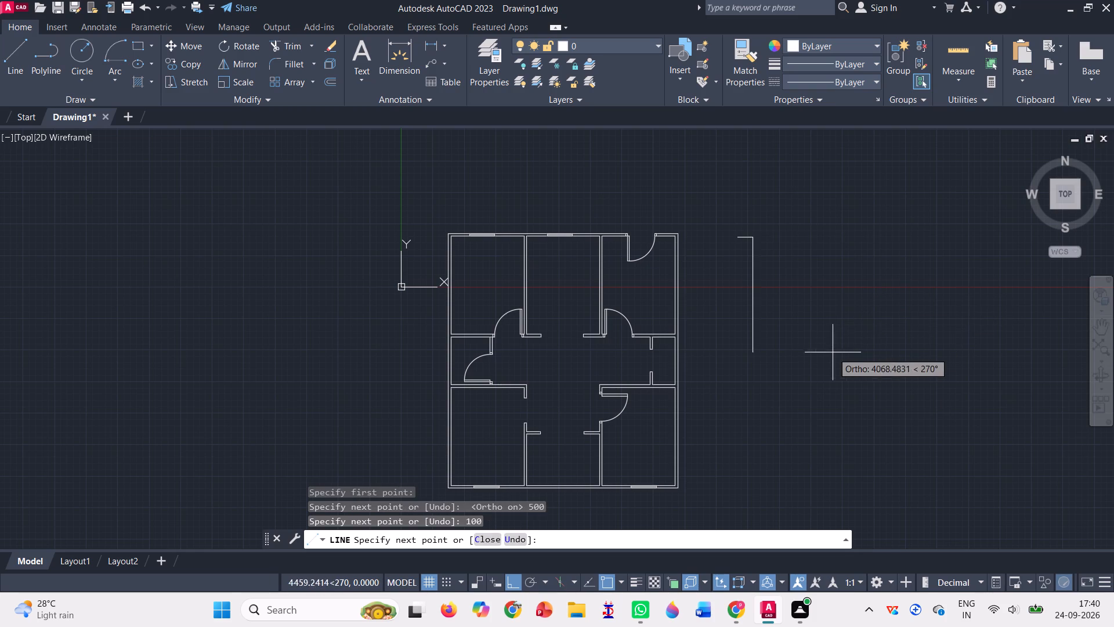
pyautogui.write('100')
pyautogui.press('Return')
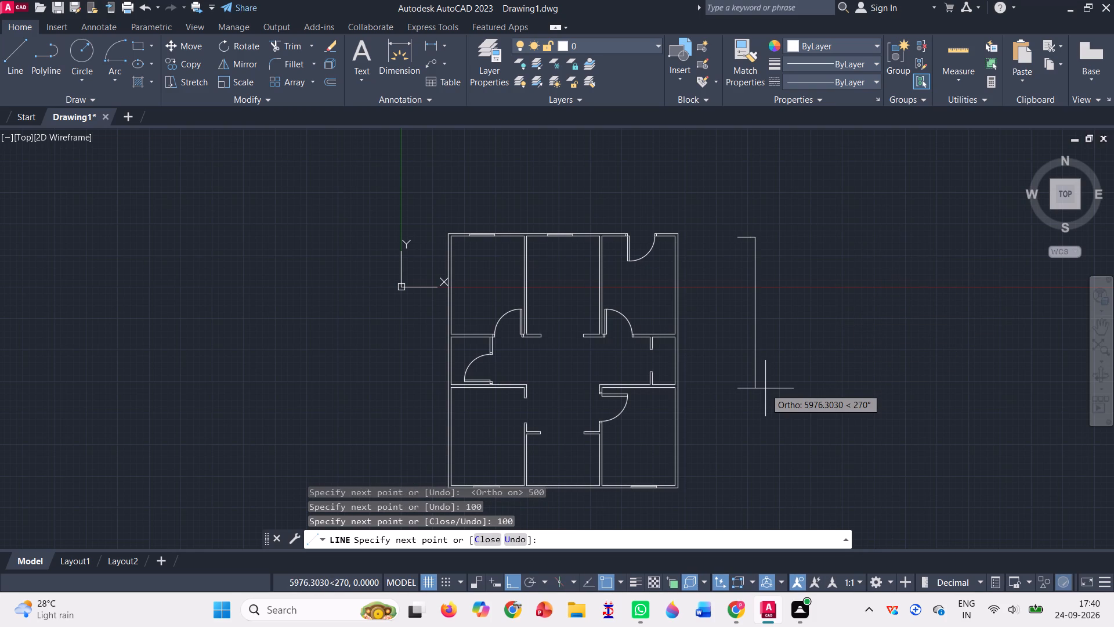
pyautogui.write('100')
pyautogui.press('Return')
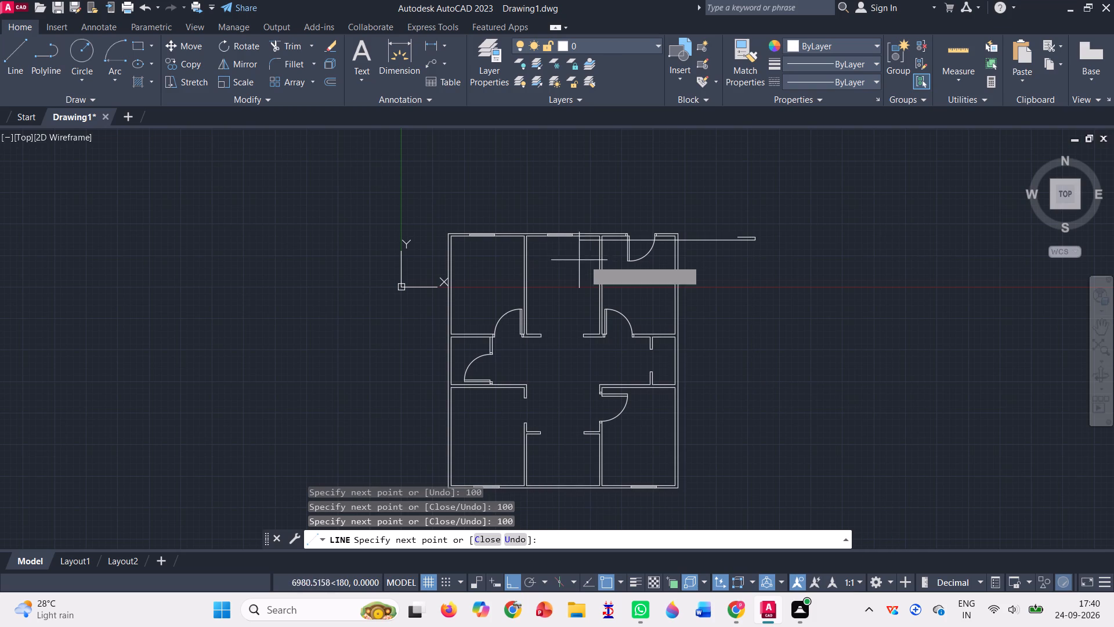
pyautogui.write('700')
pyautogui.press('Return')
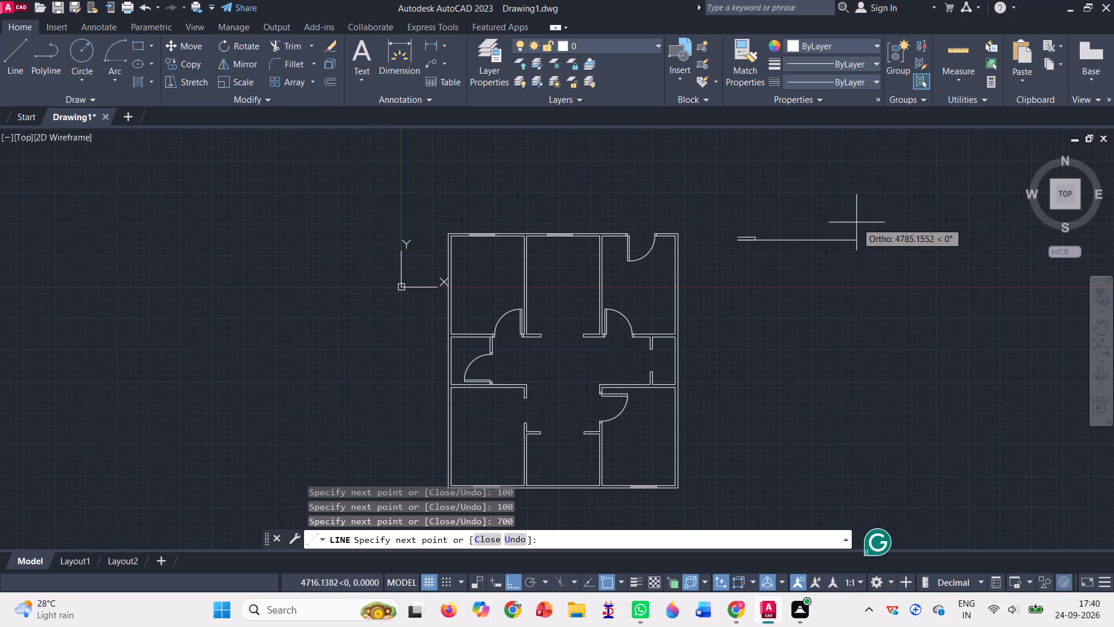
pyautogui.scroll(4, 718, 250)
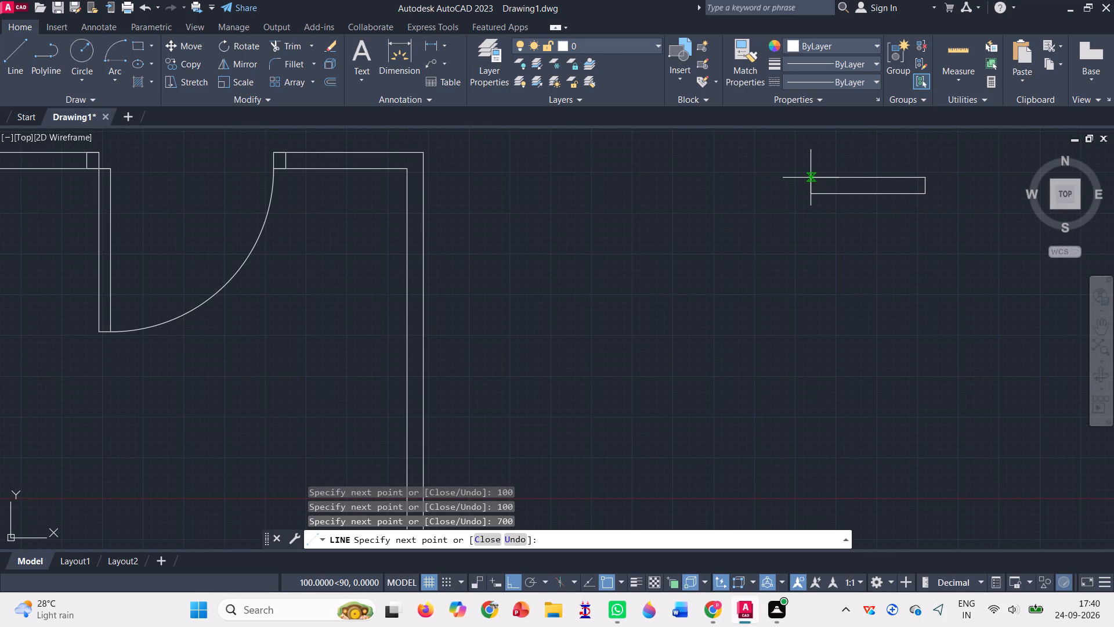
pyautogui.click(808, 179)
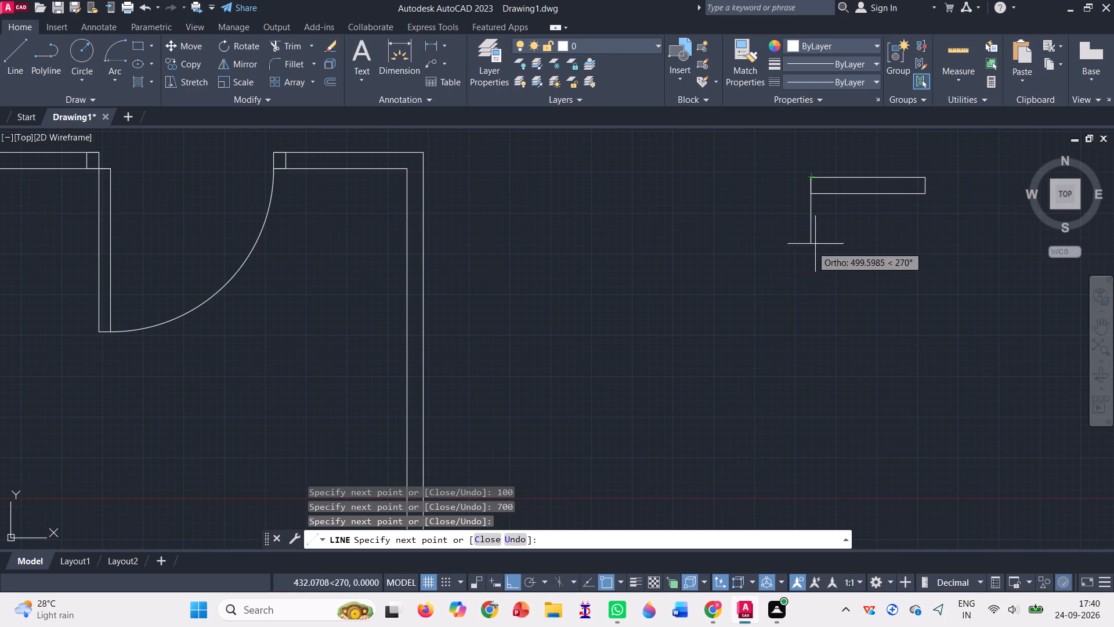
pyautogui.press('Return')
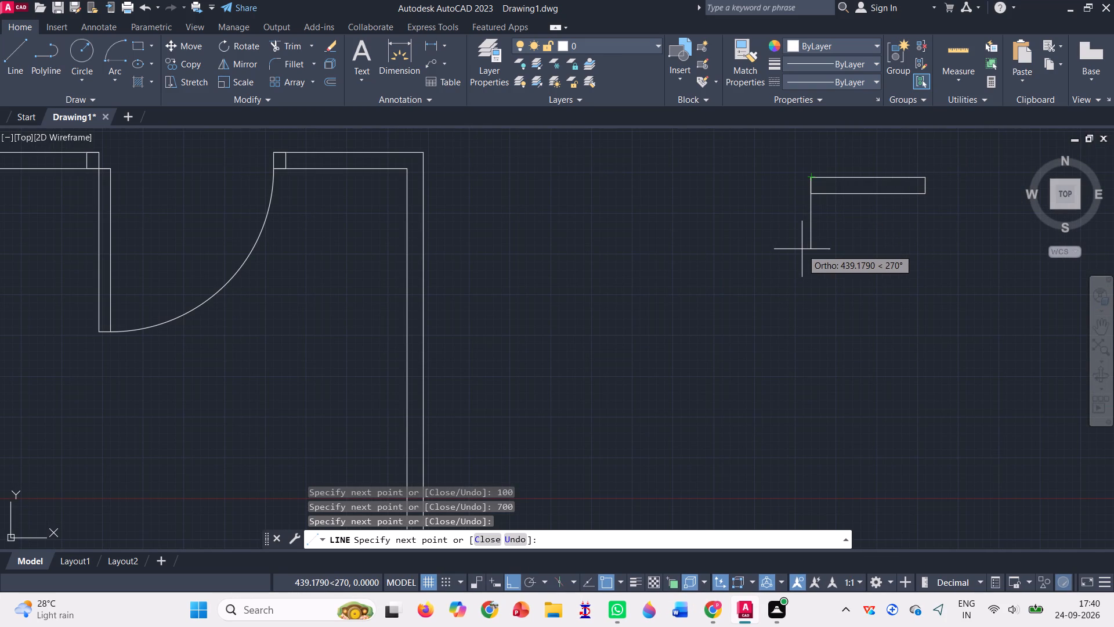
# Draw the glass line lengthwise through the new window outline, between the midpoints of its two short ends.
pyautogui.click(13, 57)
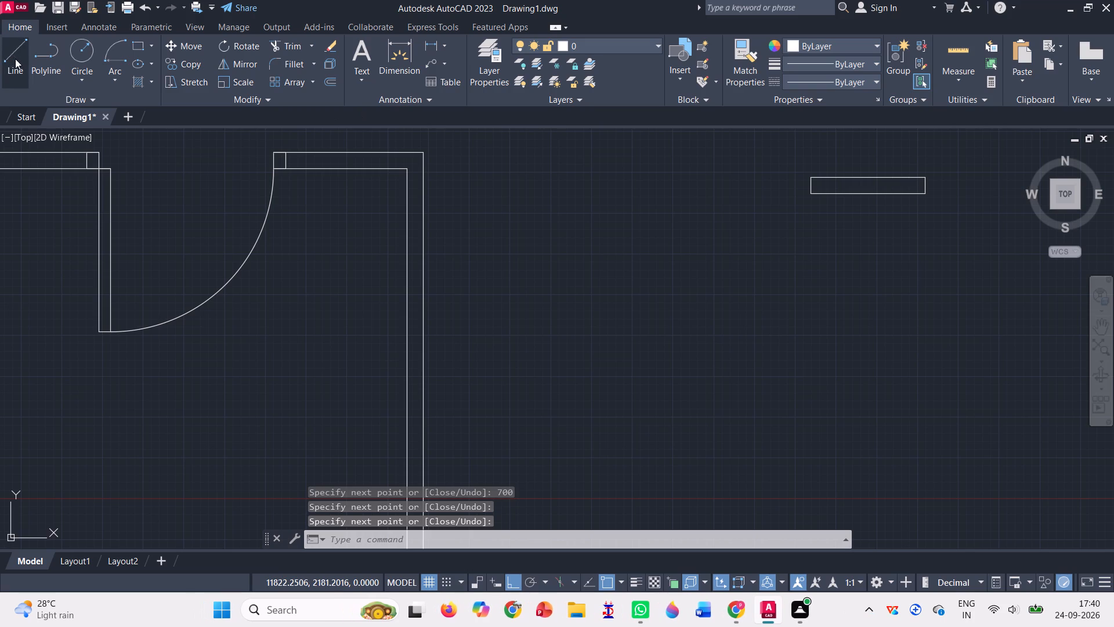
pyautogui.click(813, 186)
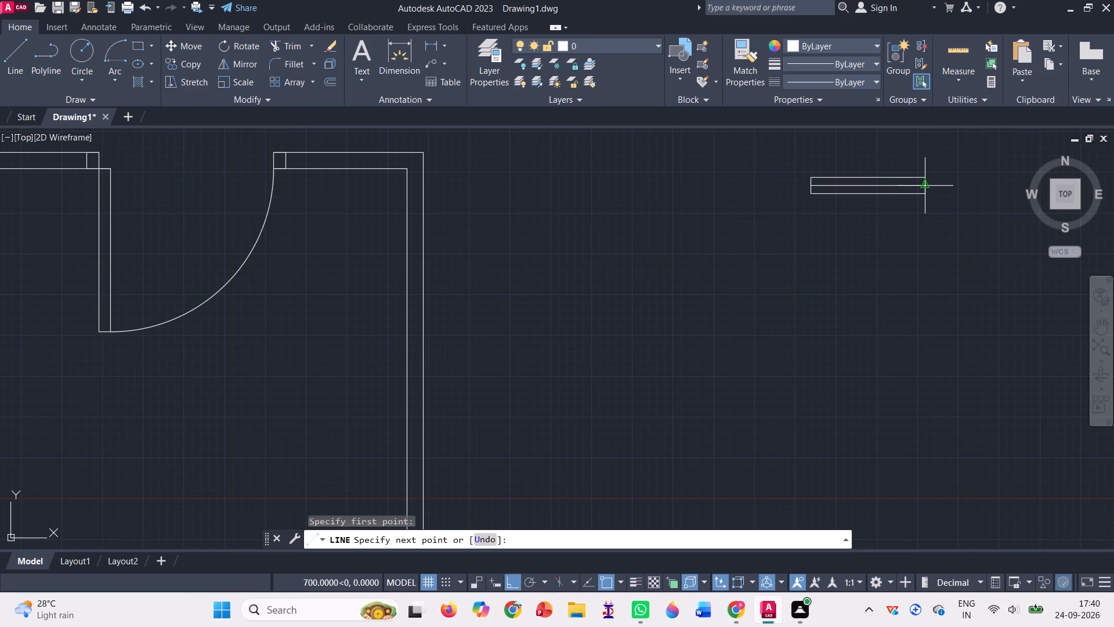
pyautogui.click(925, 185)
pyautogui.press('Return')
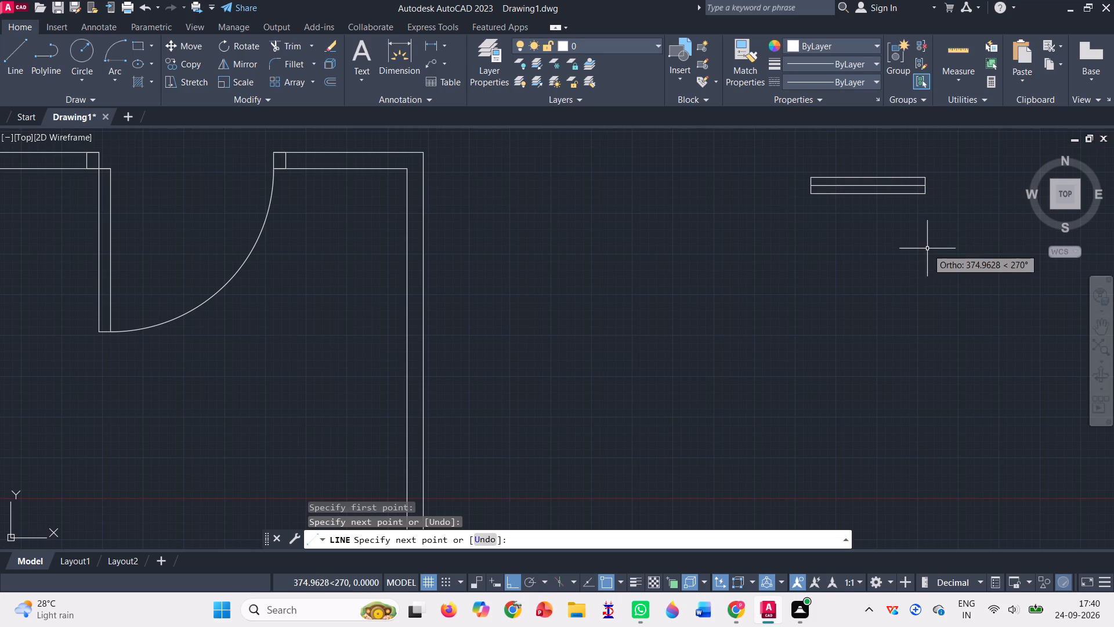
# Rotate the whole new window symbol 270° about its upper-left corner so it stands vertical.
pyautogui.click(187, 59)
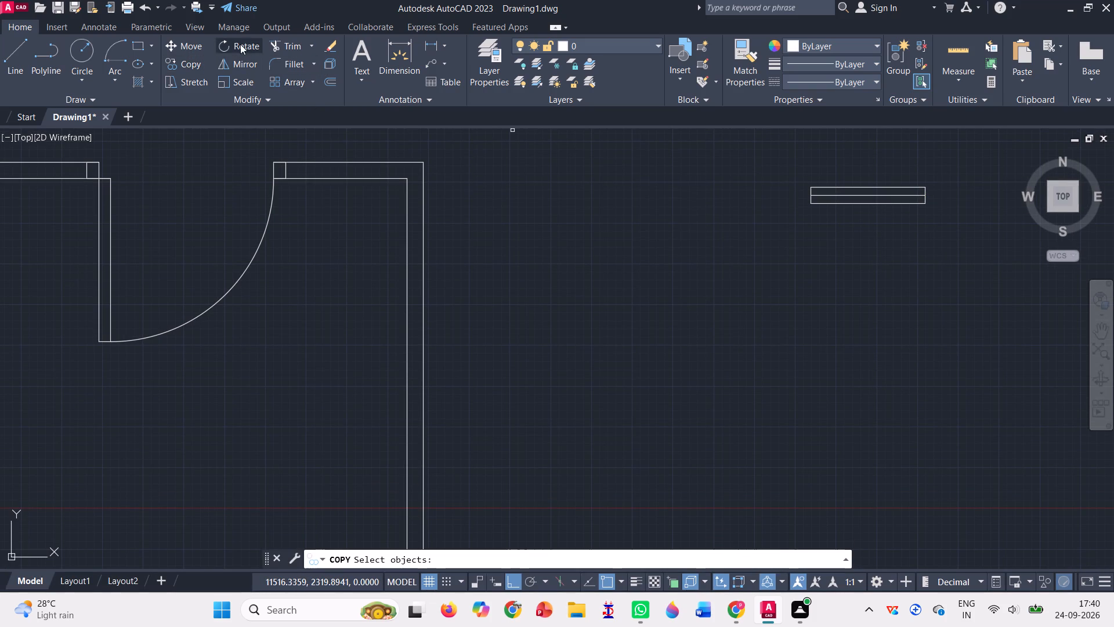
pyautogui.click(240, 42)
pyautogui.moveTo(762, 225); pyautogui.dragTo(947, 208)
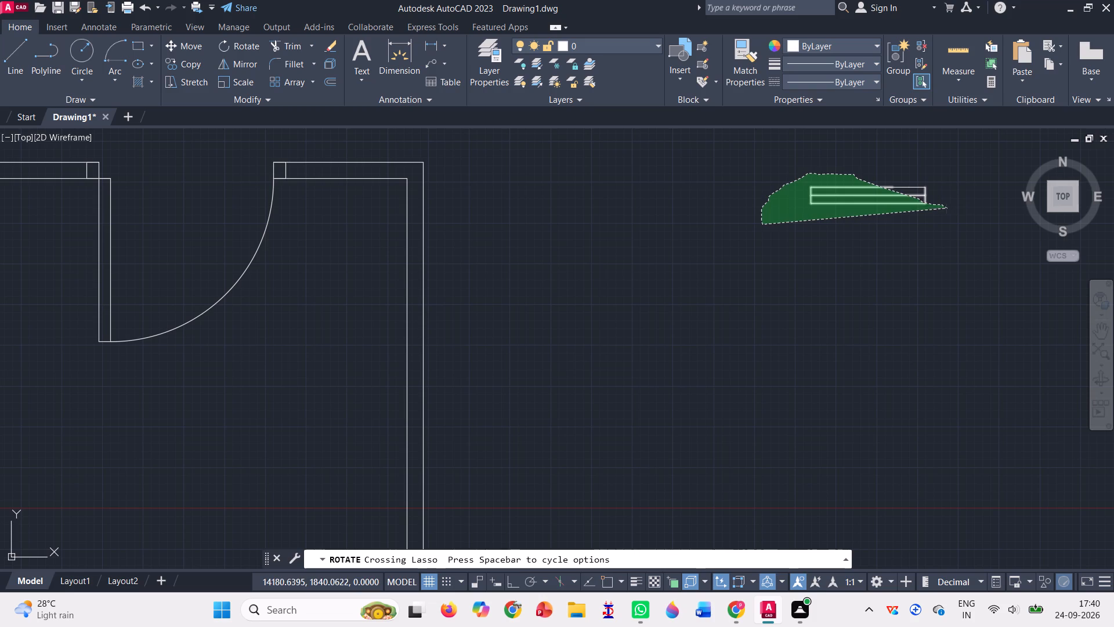
pyautogui.moveTo(797, 184); pyautogui.dragTo(984, 191)
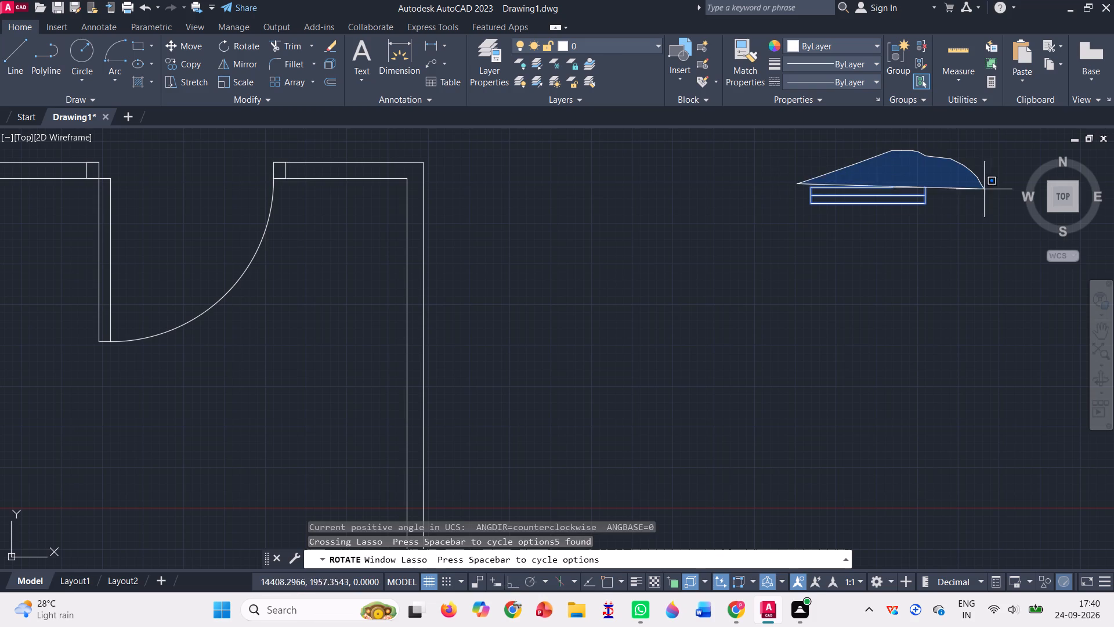
pyautogui.moveTo(984, 191); pyautogui.dragTo(803, 242)
pyautogui.press('Return')
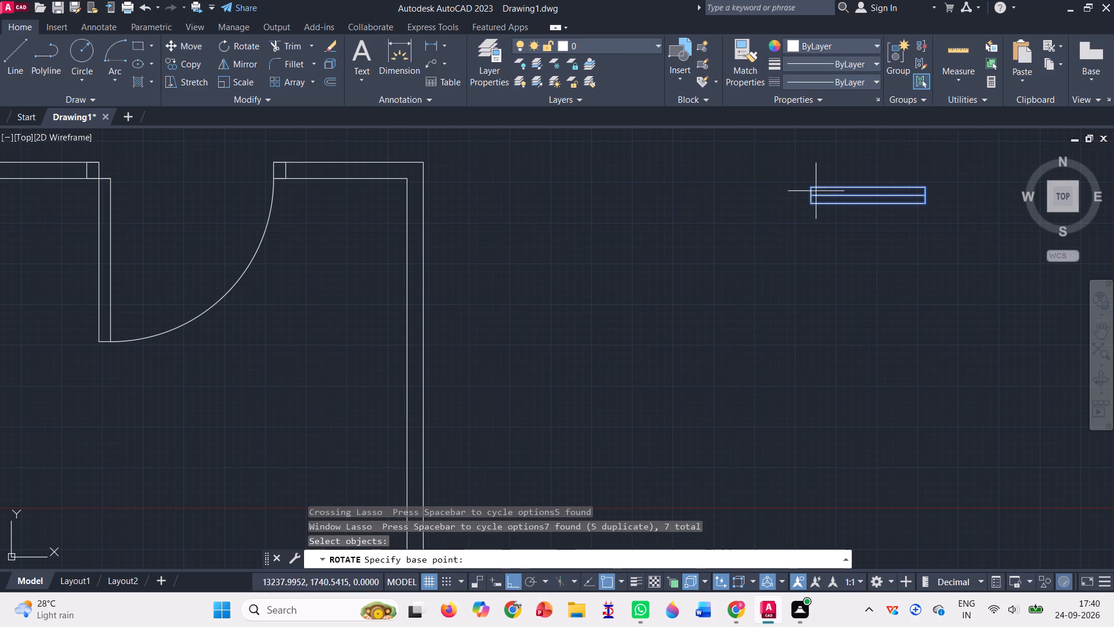
pyautogui.click(812, 189)
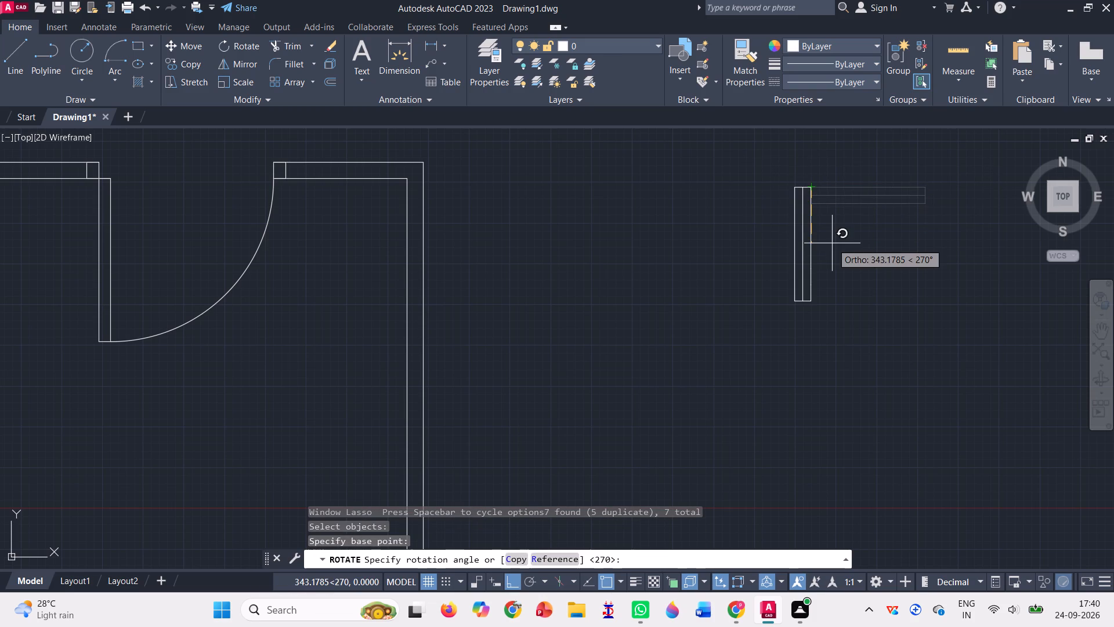
pyautogui.click(819, 387)
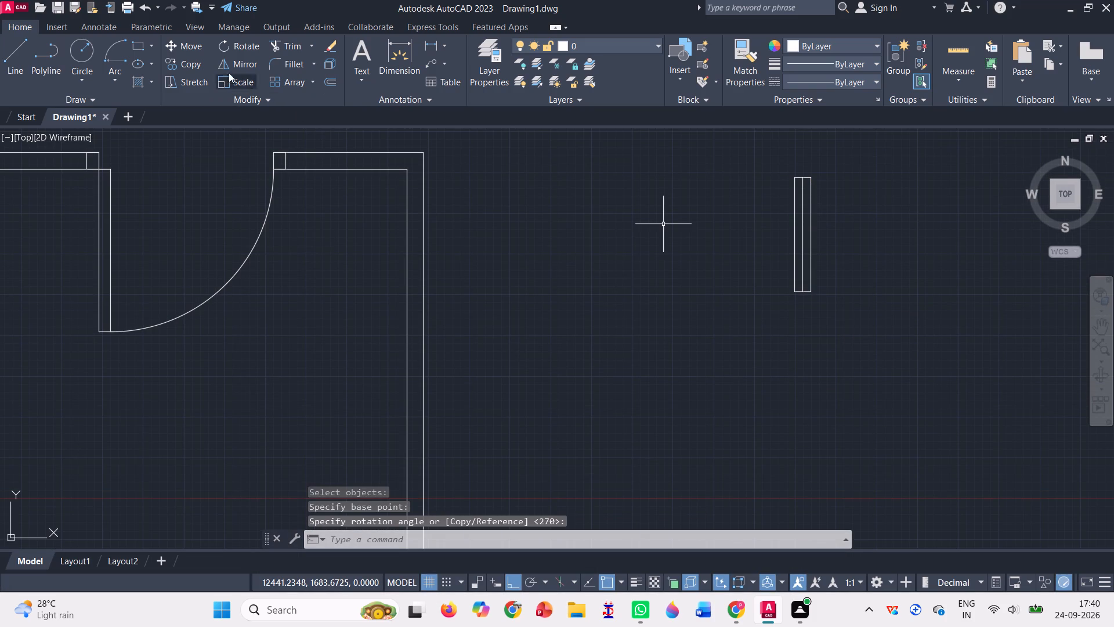
# Copy the vertical window symbol by its upper-left corner into the left exterior wall of the small middle-left room.
pyautogui.click(186, 63)
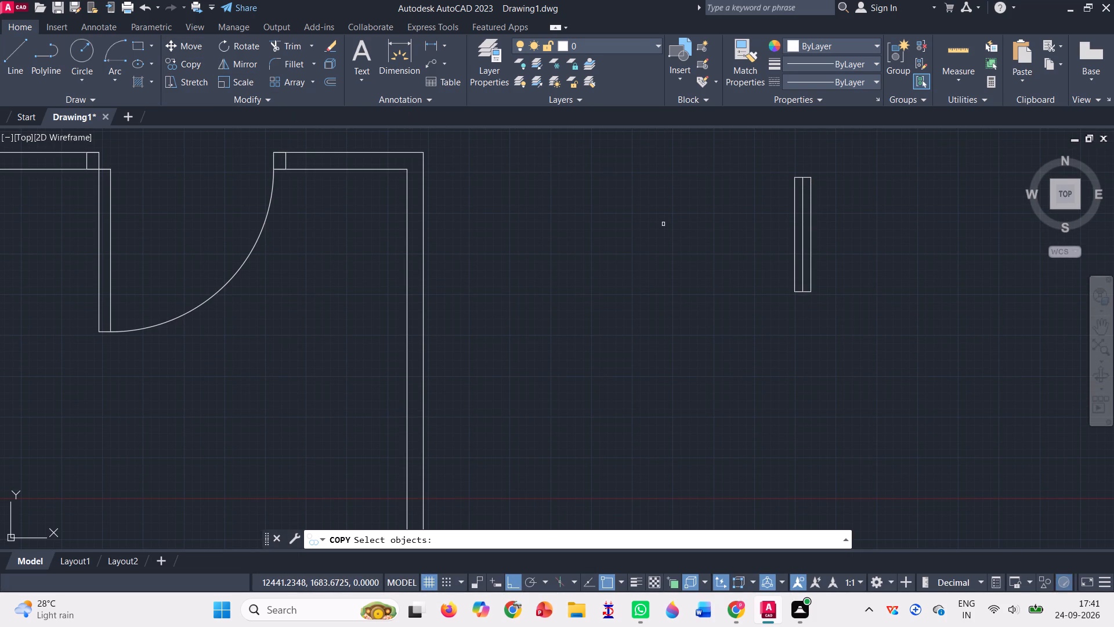
pyautogui.moveTo(735, 191); pyautogui.dragTo(735, 193)
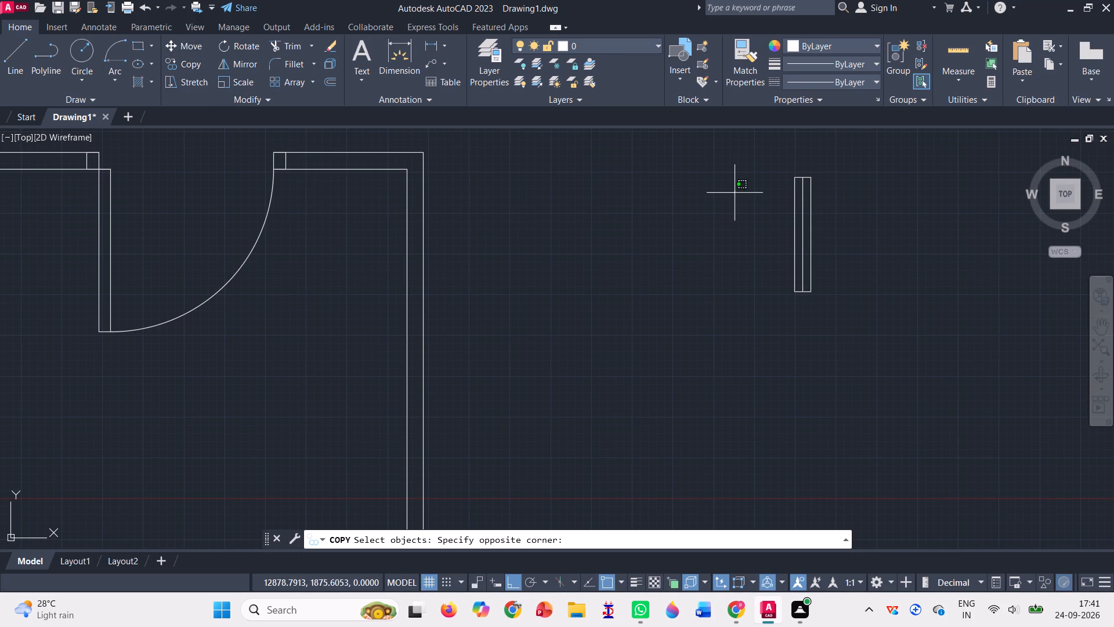
pyautogui.moveTo(735, 193); pyautogui.dragTo(805, 320)
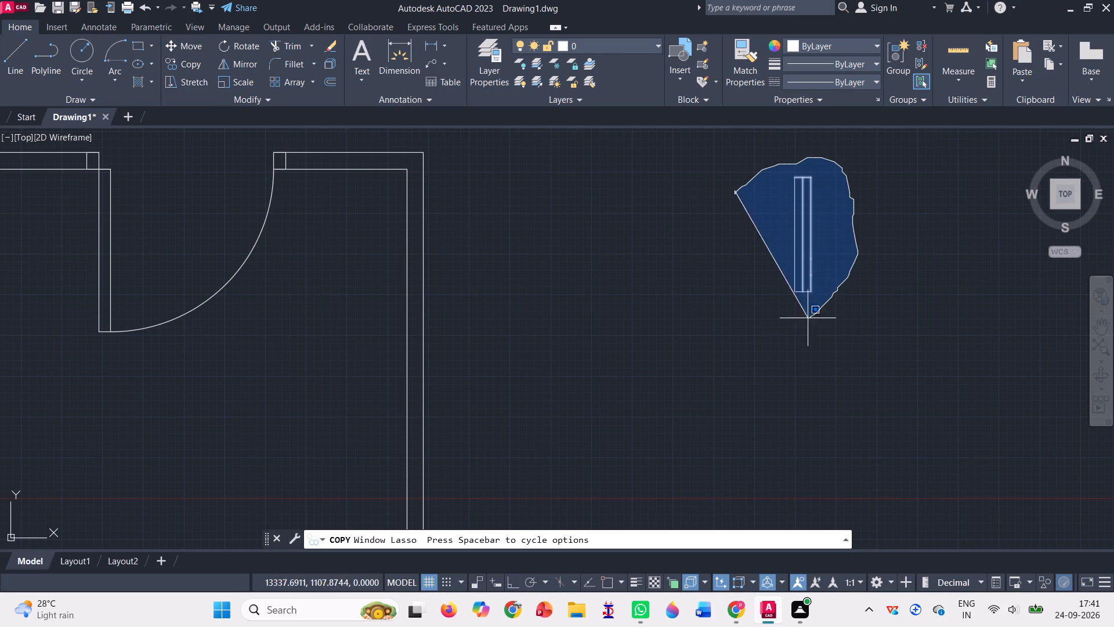
pyautogui.moveTo(805, 320); pyautogui.dragTo(793, 329)
pyautogui.press('Return')
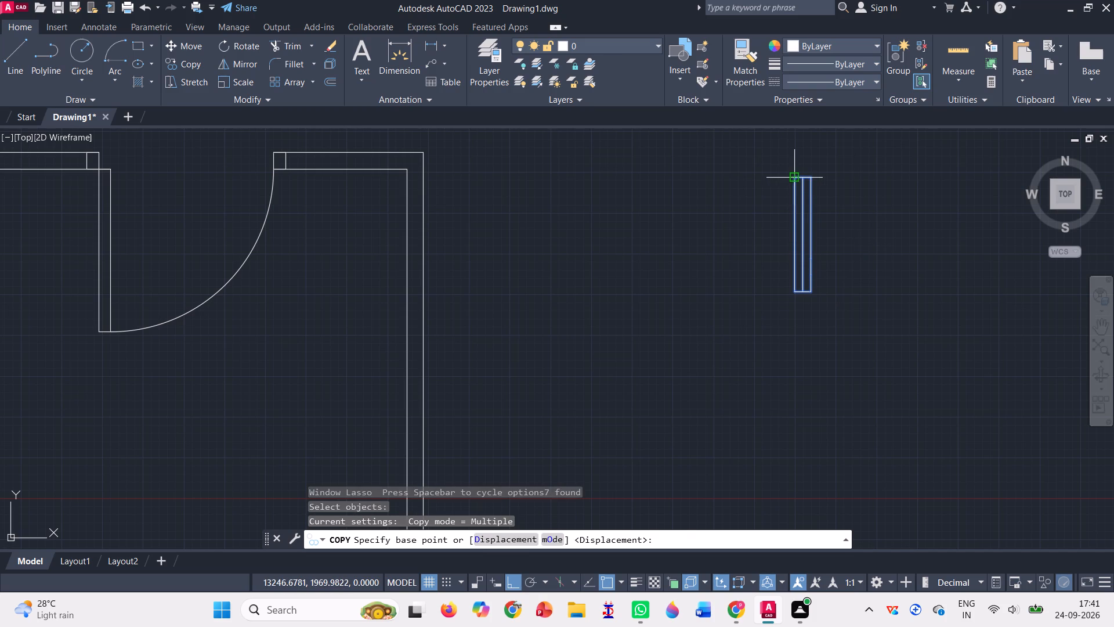
pyautogui.click(794, 177)
pyautogui.scroll(-2, 842, 172)
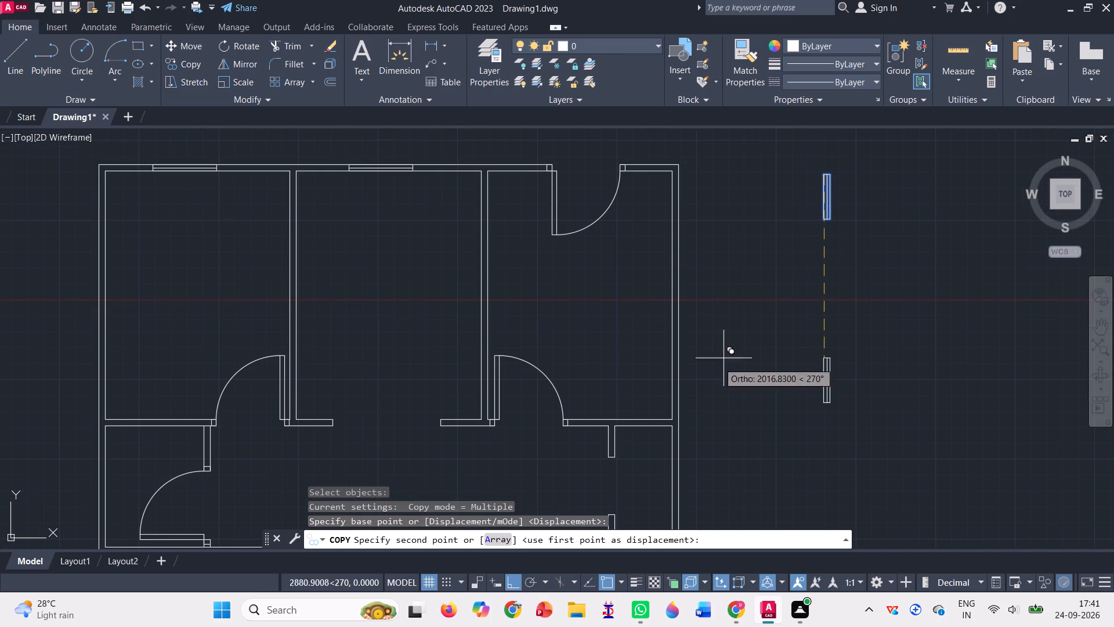
pyautogui.click(515, 583)
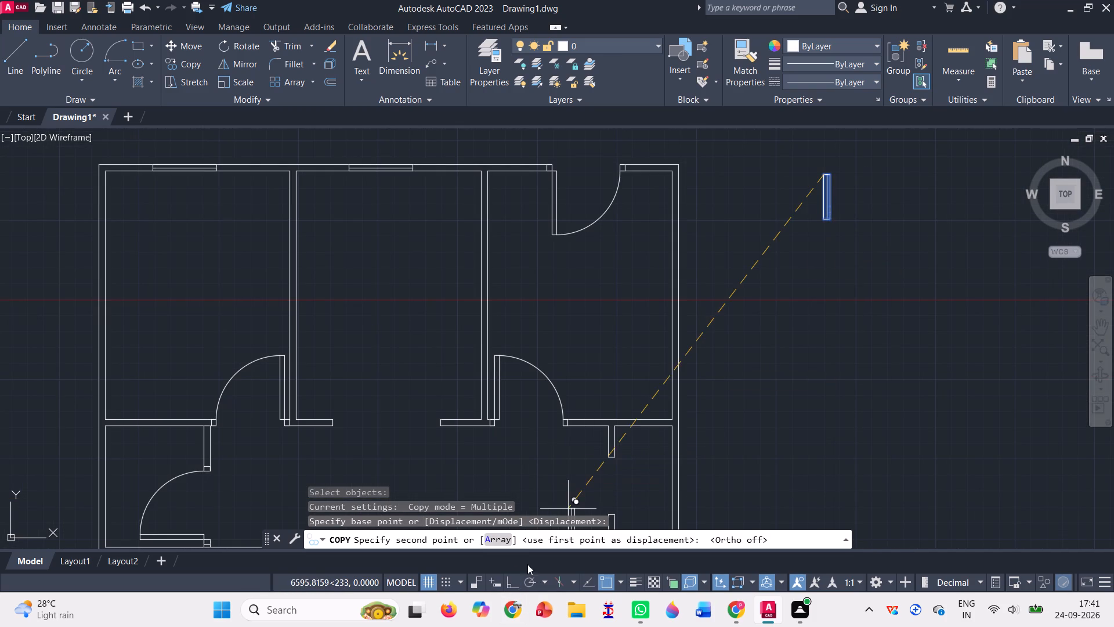
pyautogui.scroll(-2, 737, 283)
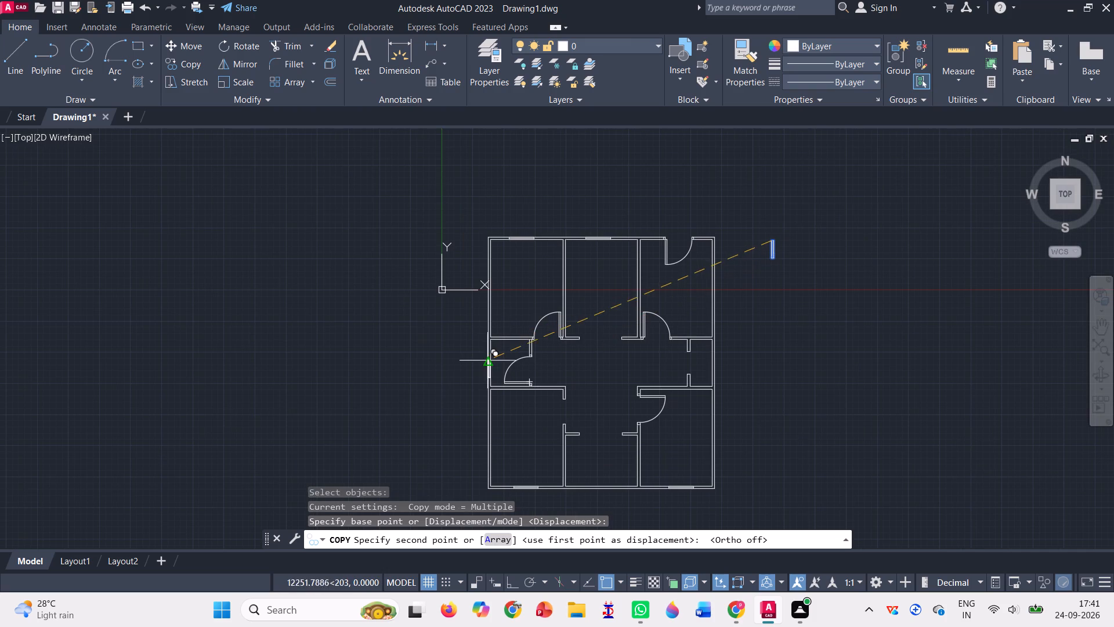
pyautogui.scroll(4, 487, 361)
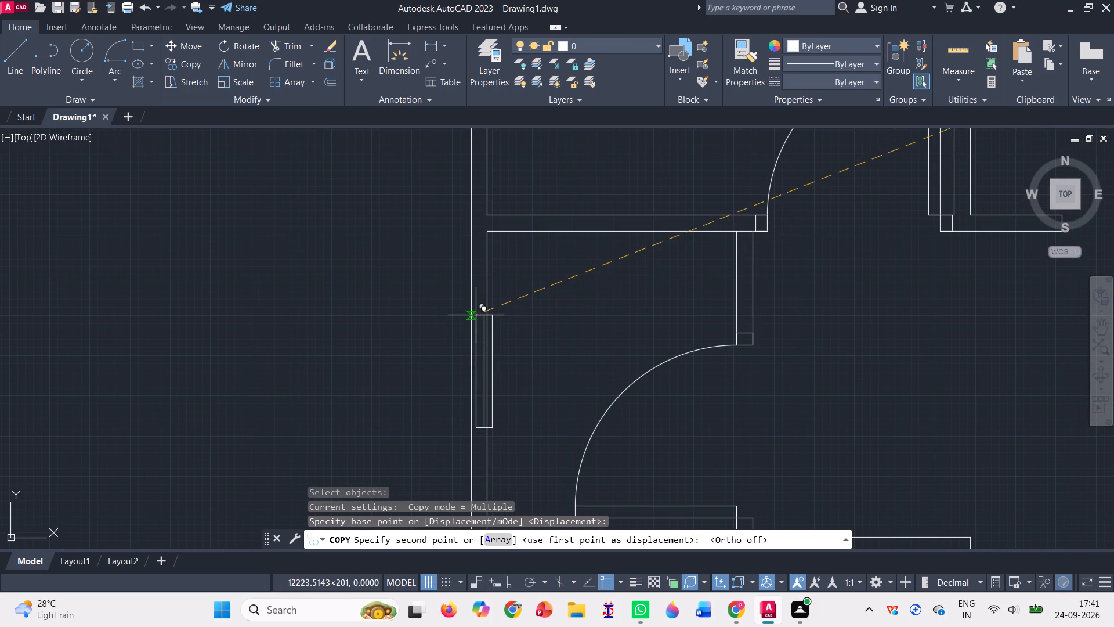
pyautogui.scroll(1, 473, 318)
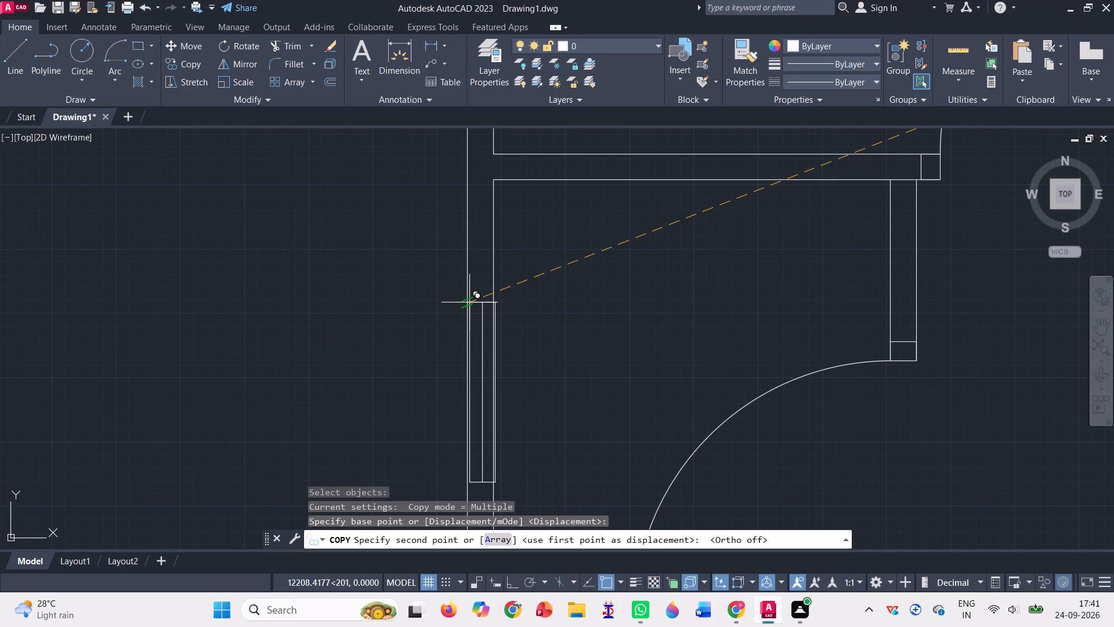
pyautogui.click(468, 302)
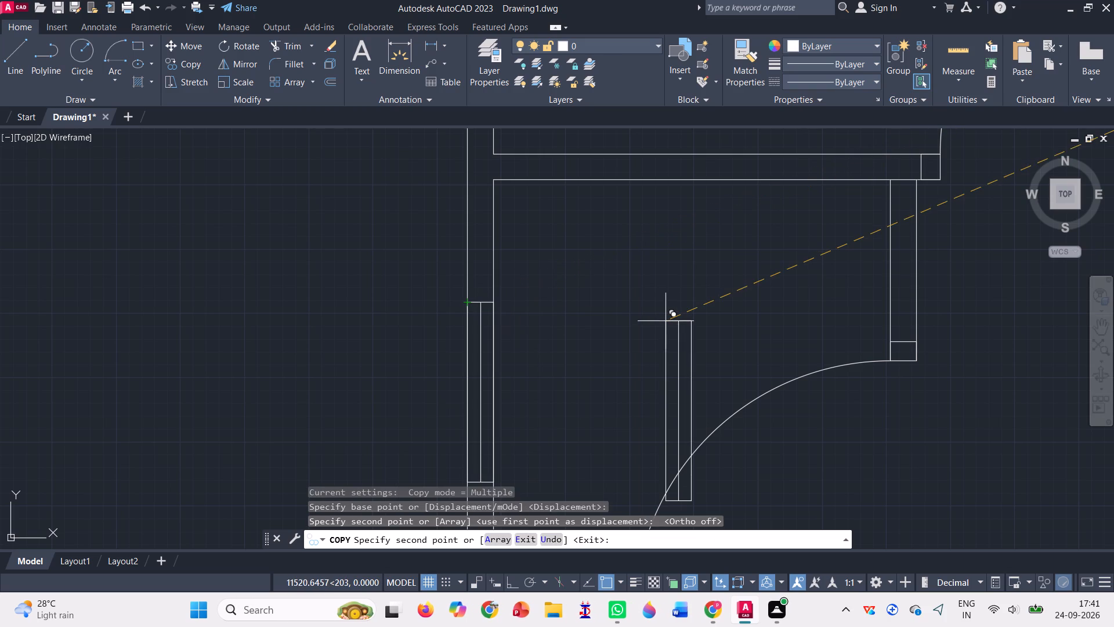
pyautogui.press('Escape')
pyautogui.scroll(-4, 651, 318)
pyautogui.scroll(-2, 580, 282)
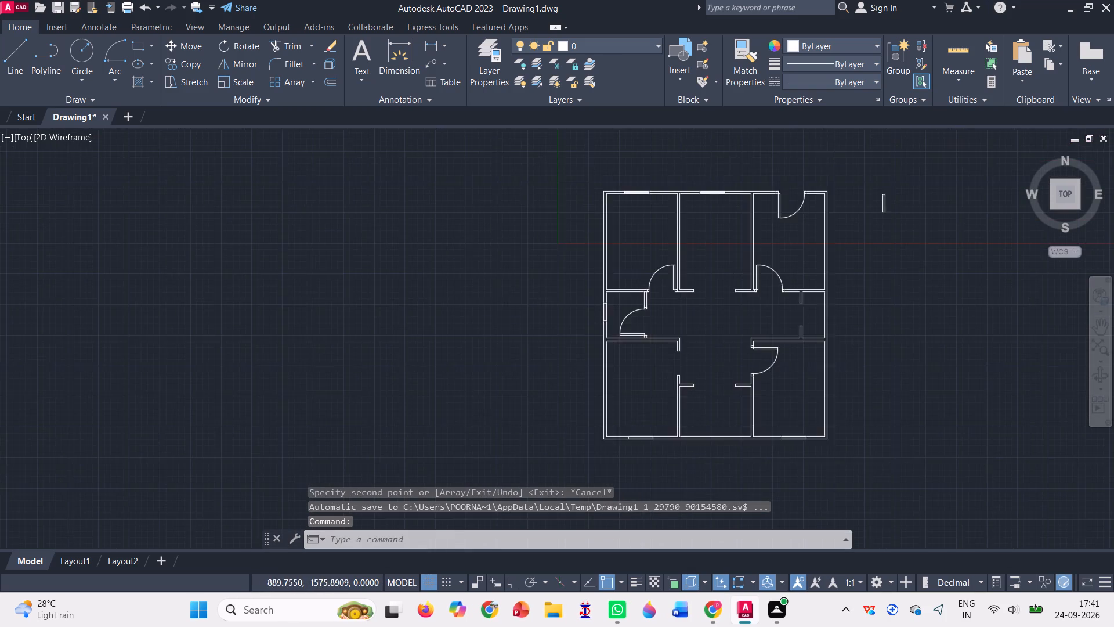
pyautogui.scroll(4, 778, 266)
pyautogui.scroll(-1, 778, 265)
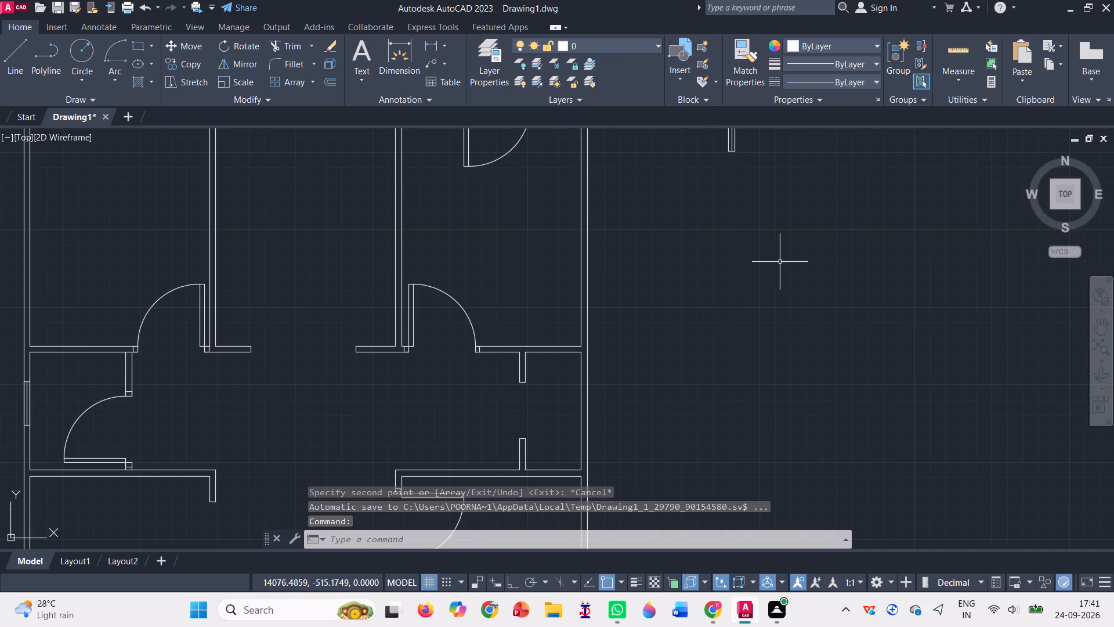
# Delete the spare vertical window symbol outside the plan, beside the upper-right room.
pyautogui.scroll(-1, 780, 262)
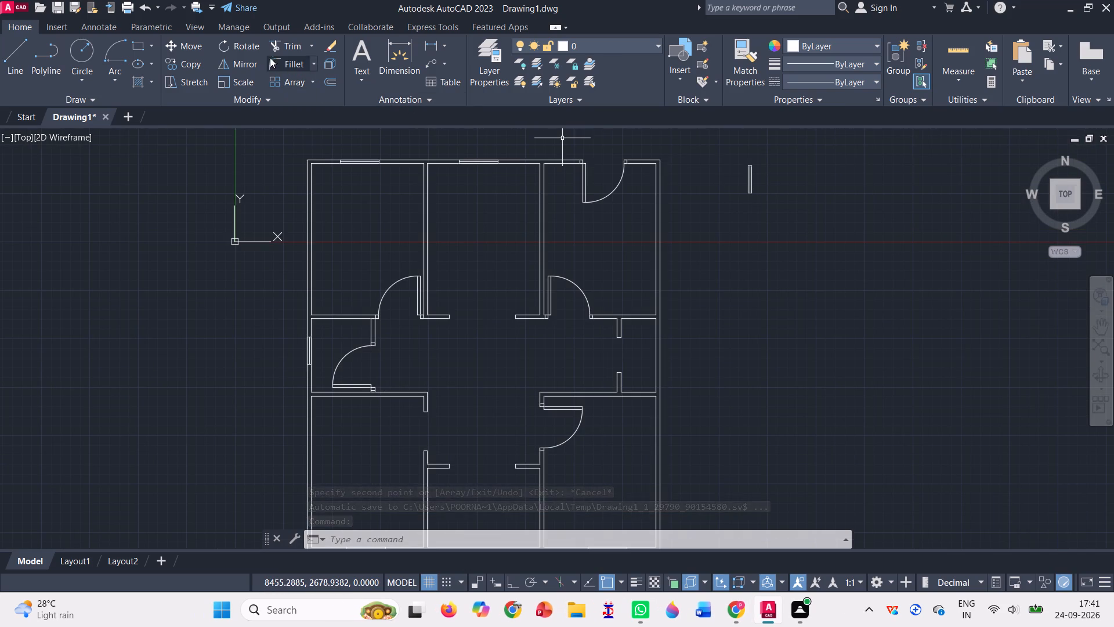
pyautogui.moveTo(721, 170); pyautogui.dragTo(777, 176)
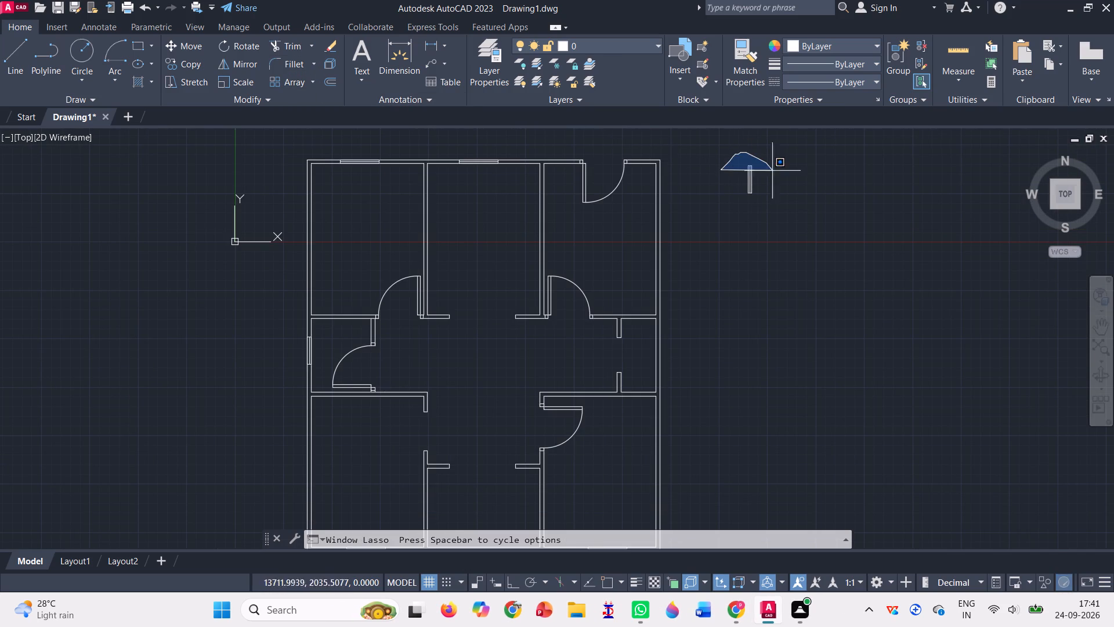
pyautogui.moveTo(777, 176); pyautogui.dragTo(700, 230)
pyautogui.press('Delete')
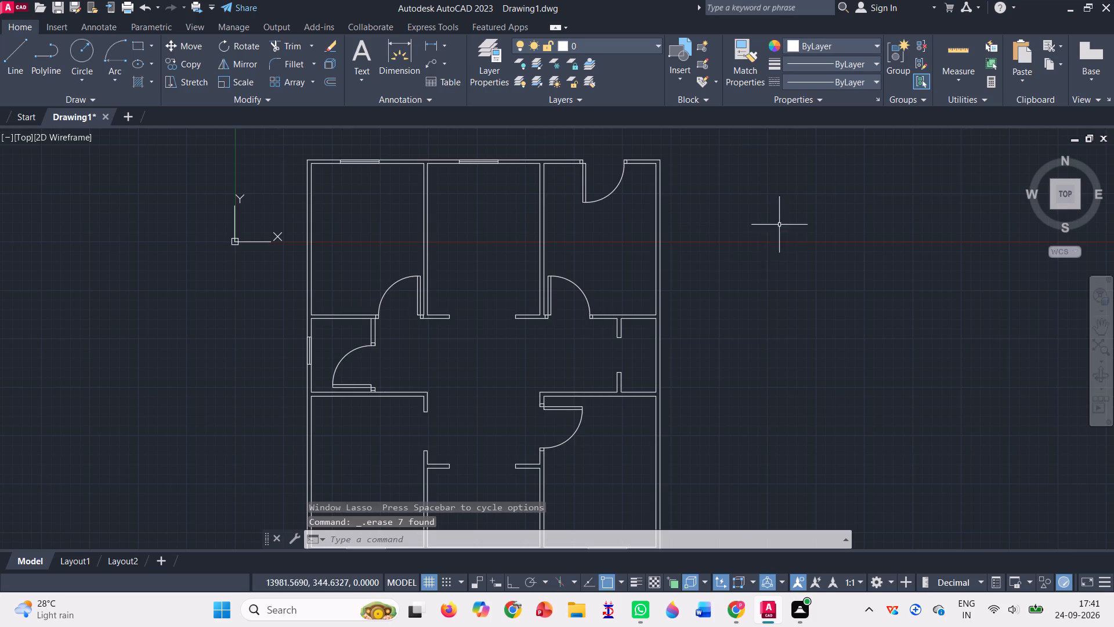
# Copy the upper-right room's entrance door with both jambs by its upper-left jamb corner to empty space right of the plan.
pyautogui.scroll(-2, 779, 223)
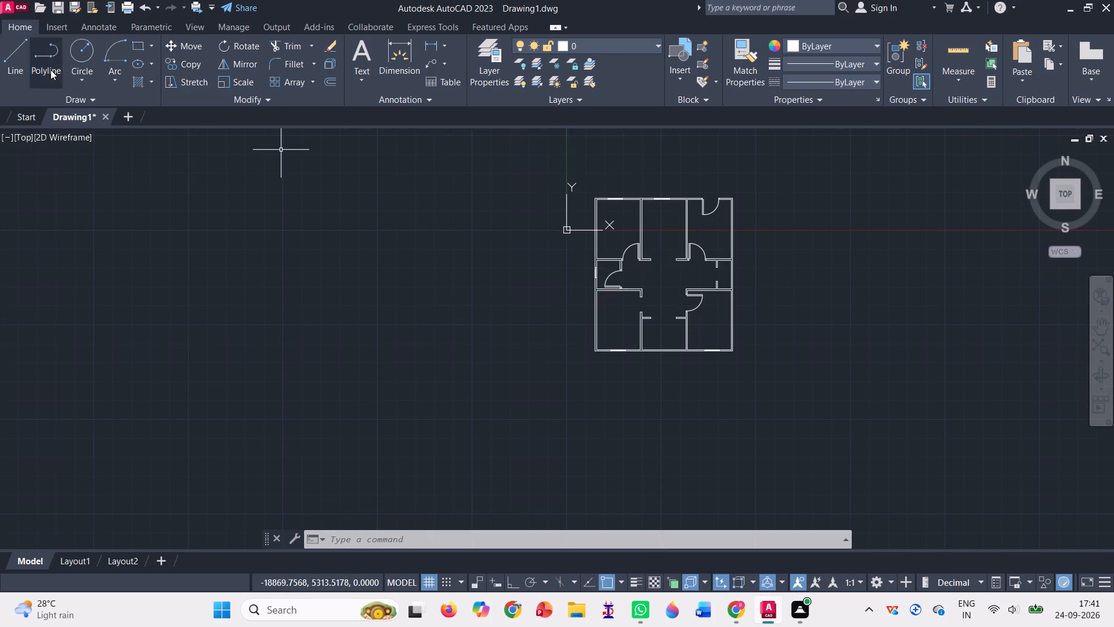
pyautogui.click(187, 66)
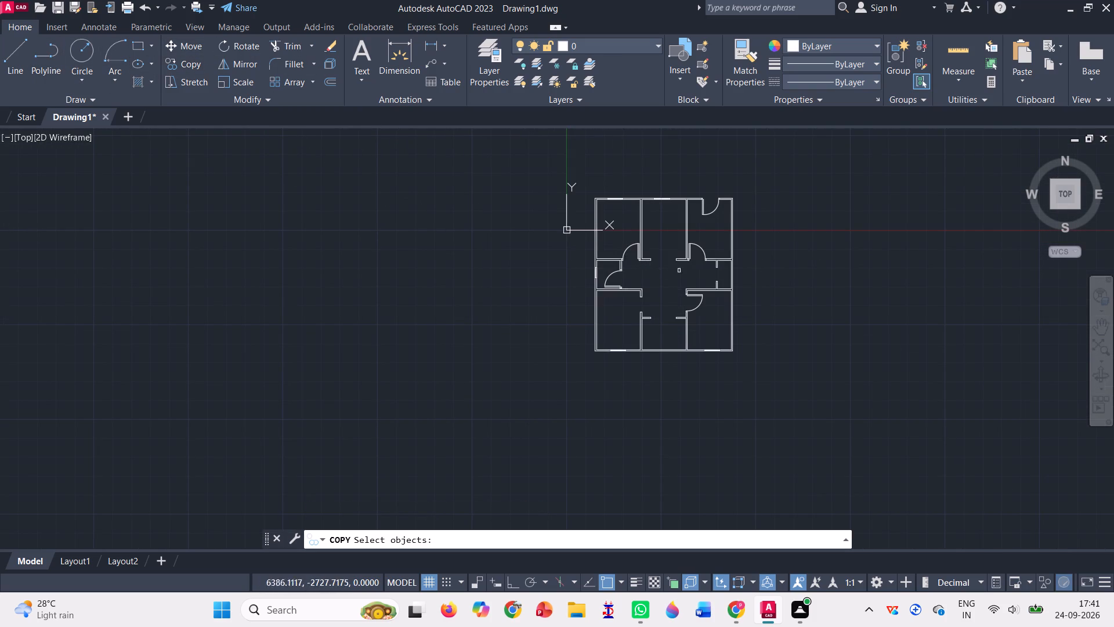
pyautogui.scroll(5, 723, 191)
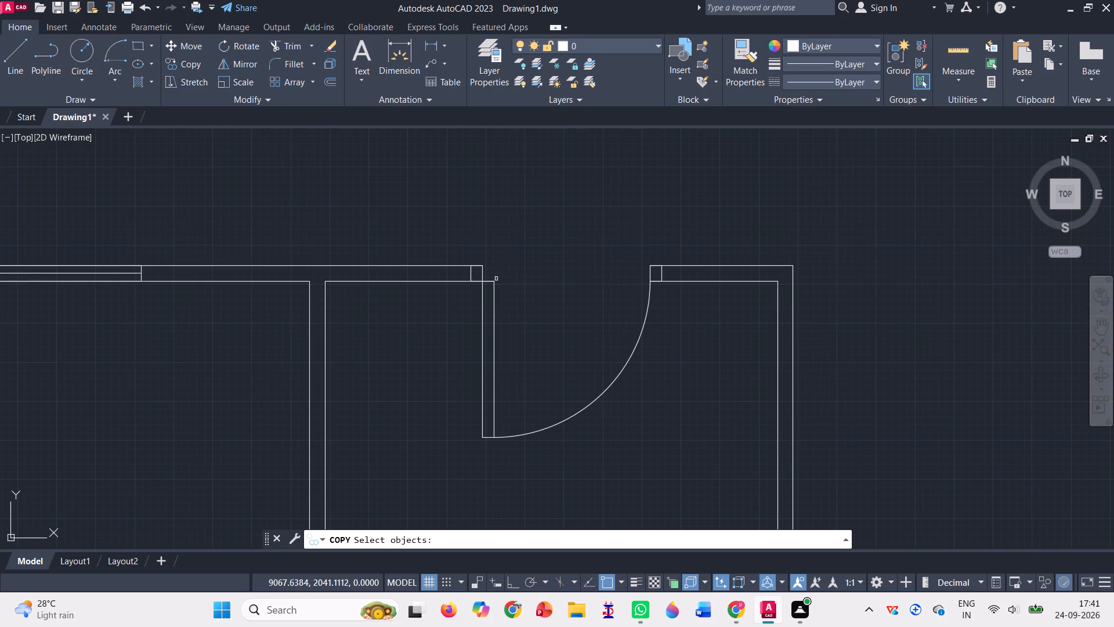
pyautogui.click(482, 276)
pyautogui.click(471, 276)
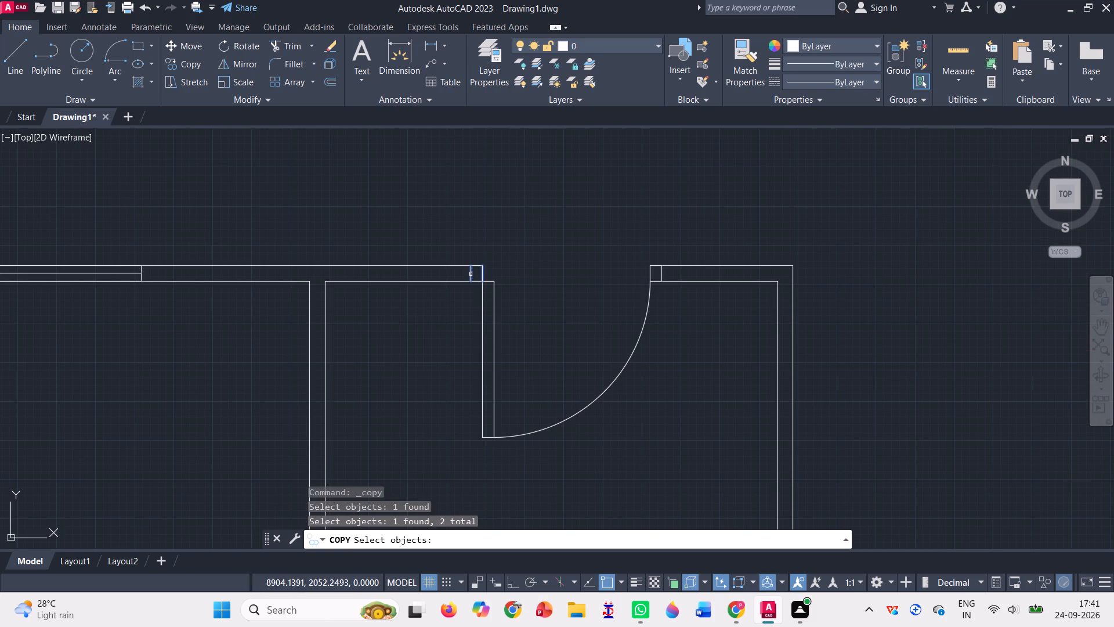
pyautogui.click(476, 268)
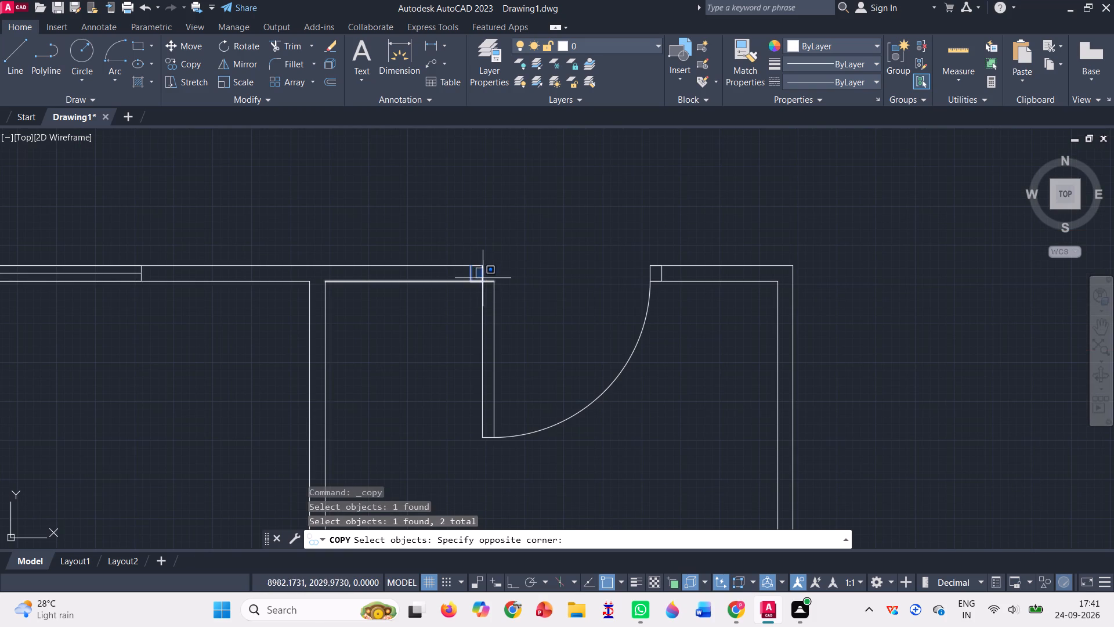
pyautogui.click(478, 261)
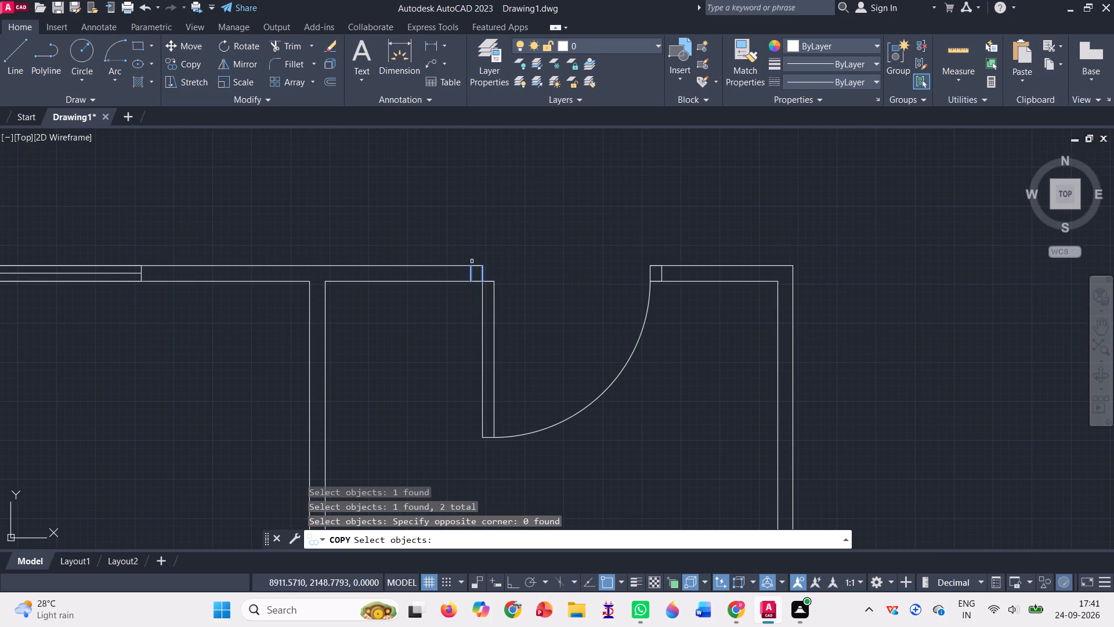
pyautogui.moveTo(462, 257); pyautogui.dragTo(479, 312)
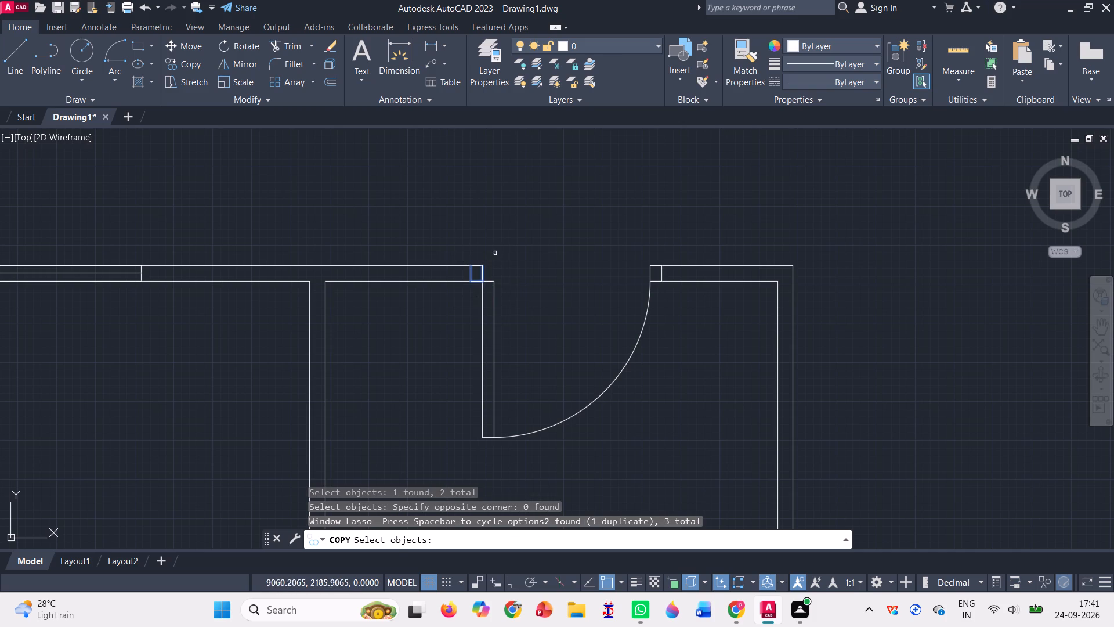
pyautogui.moveTo(631, 262); pyautogui.dragTo(661, 263)
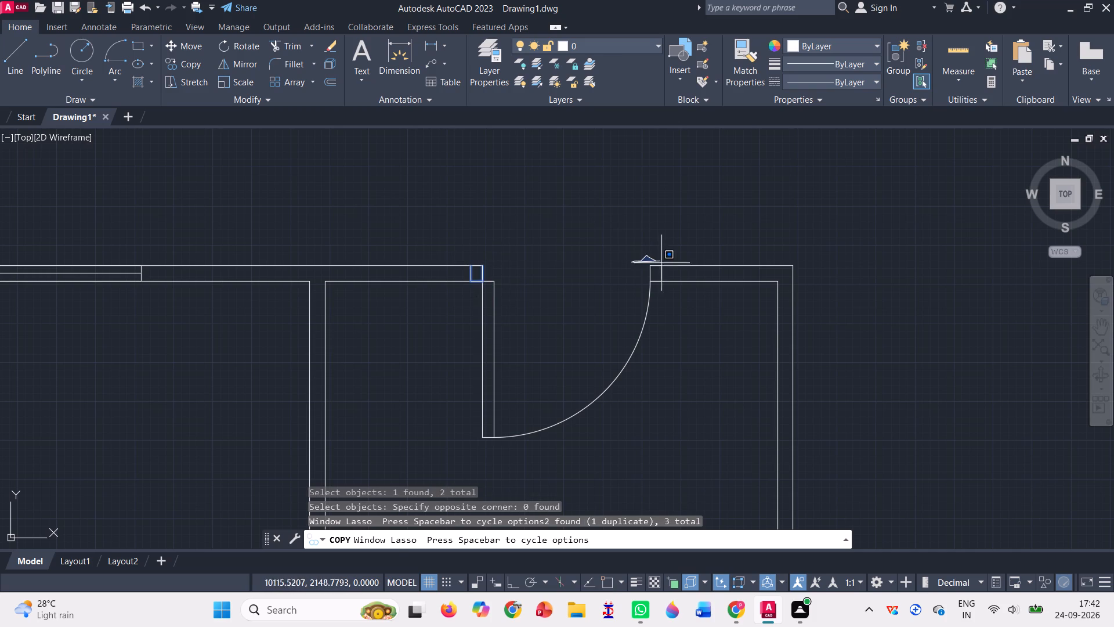
pyautogui.moveTo(661, 263); pyautogui.dragTo(643, 311)
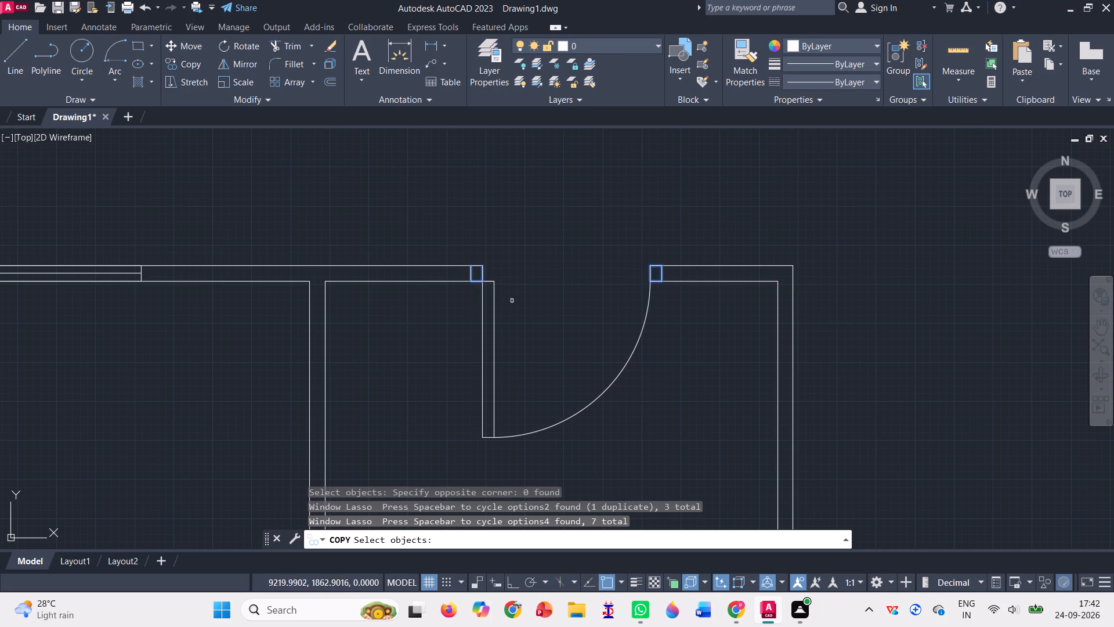
pyautogui.moveTo(451, 300); pyautogui.dragTo(510, 245)
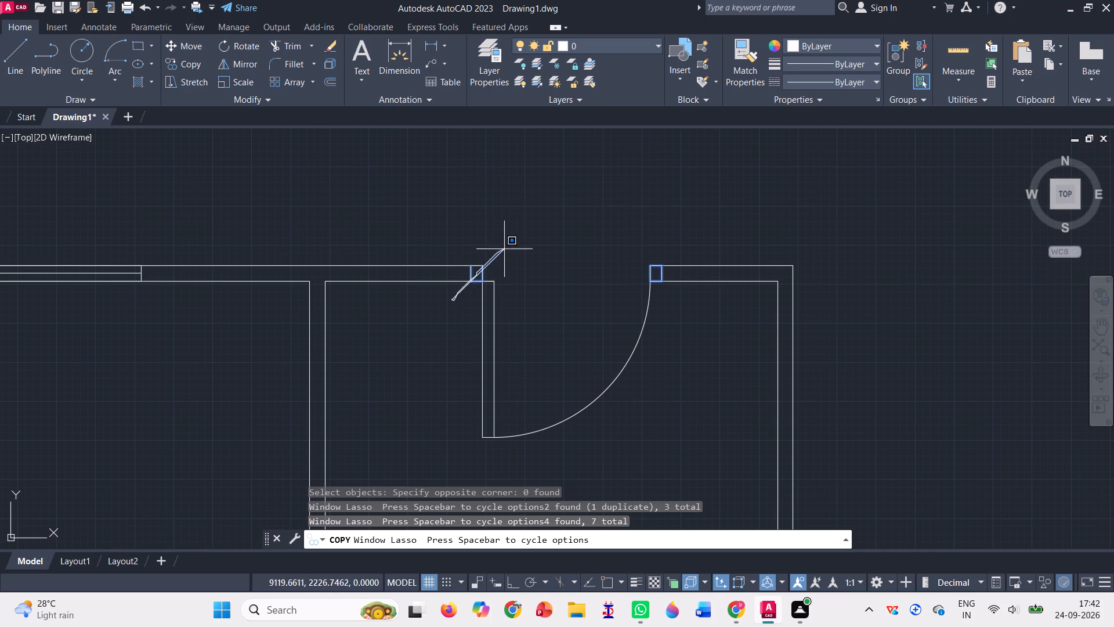
pyautogui.moveTo(510, 245); pyautogui.dragTo(690, 353)
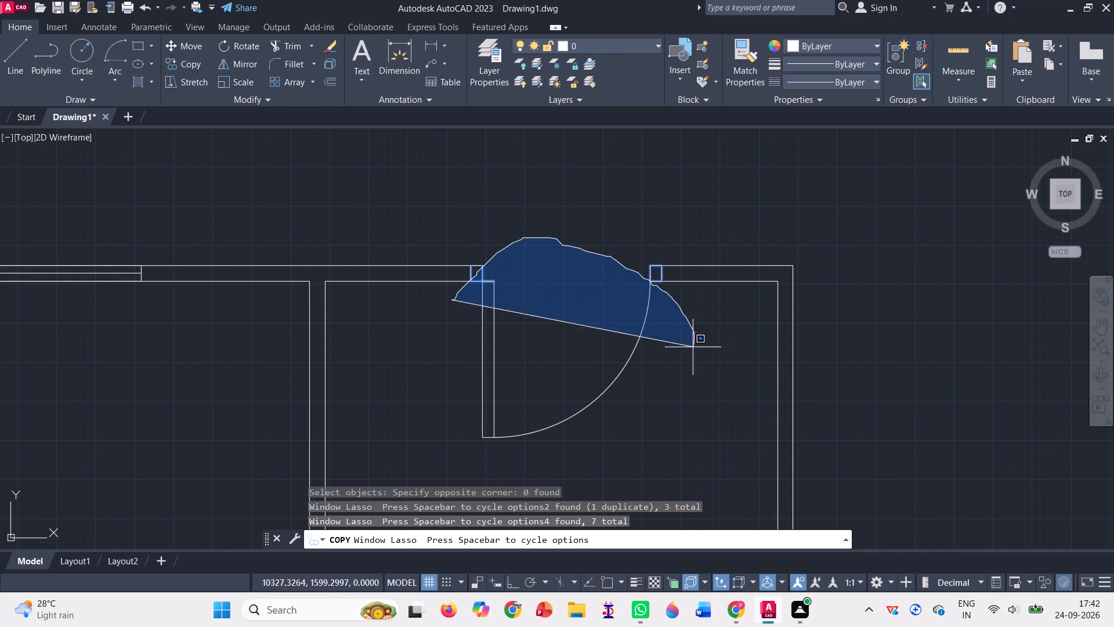
pyautogui.moveTo(690, 353); pyautogui.dragTo(465, 476)
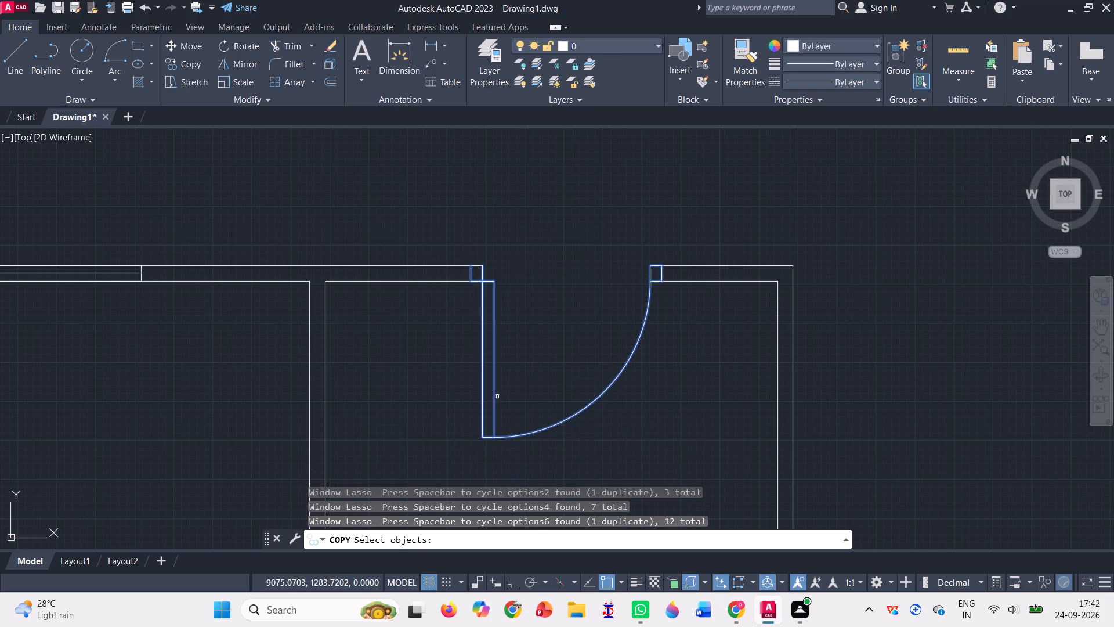
pyautogui.press('Return')
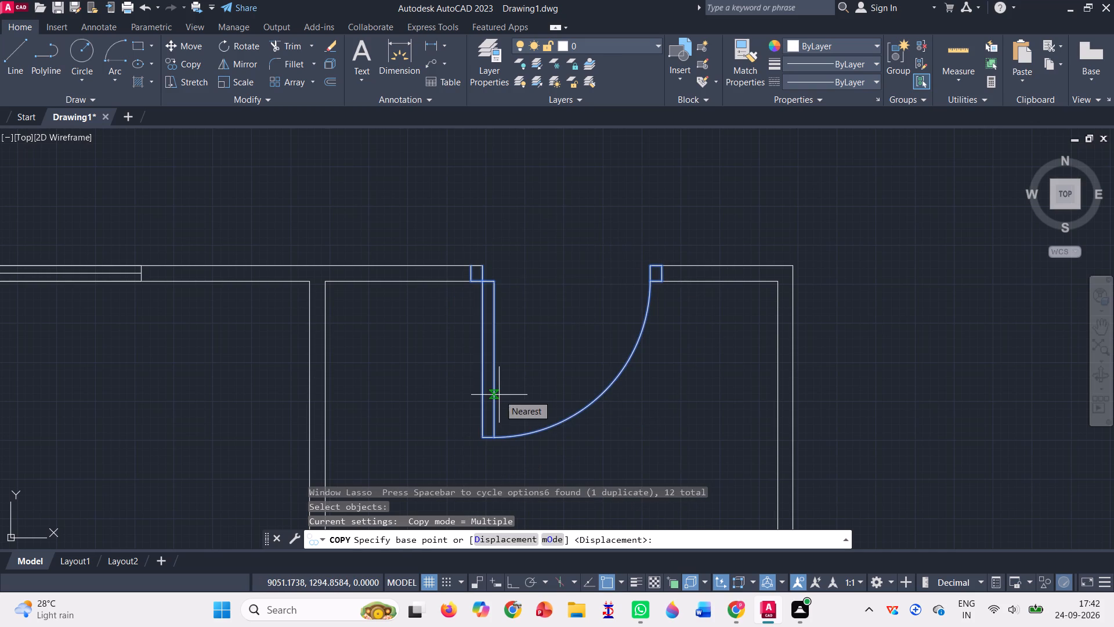
pyautogui.click(472, 266)
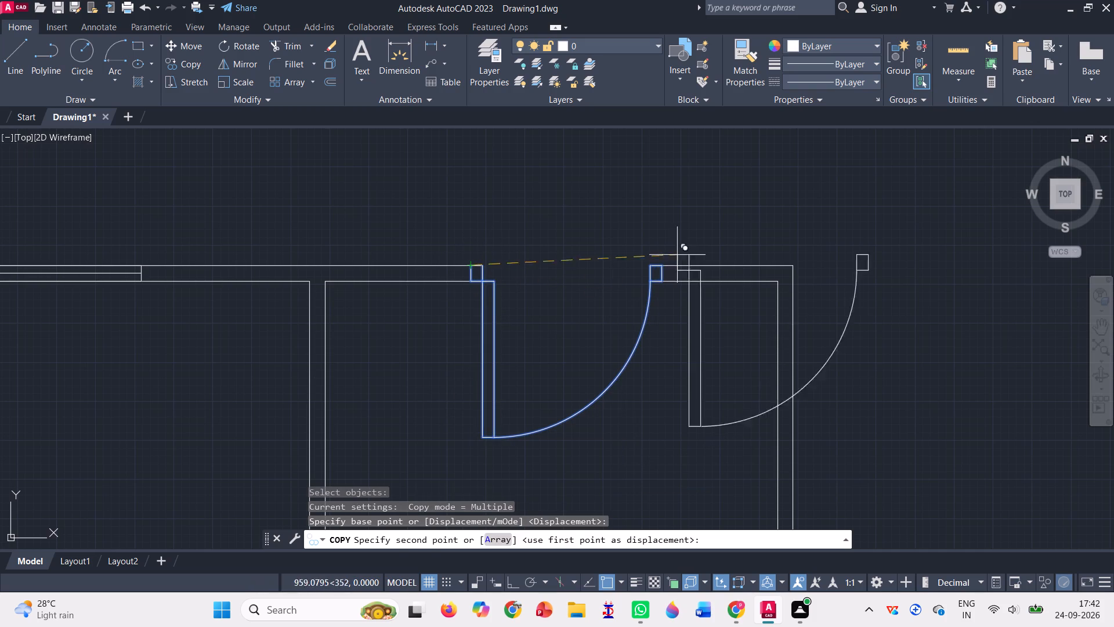
pyautogui.click(837, 219)
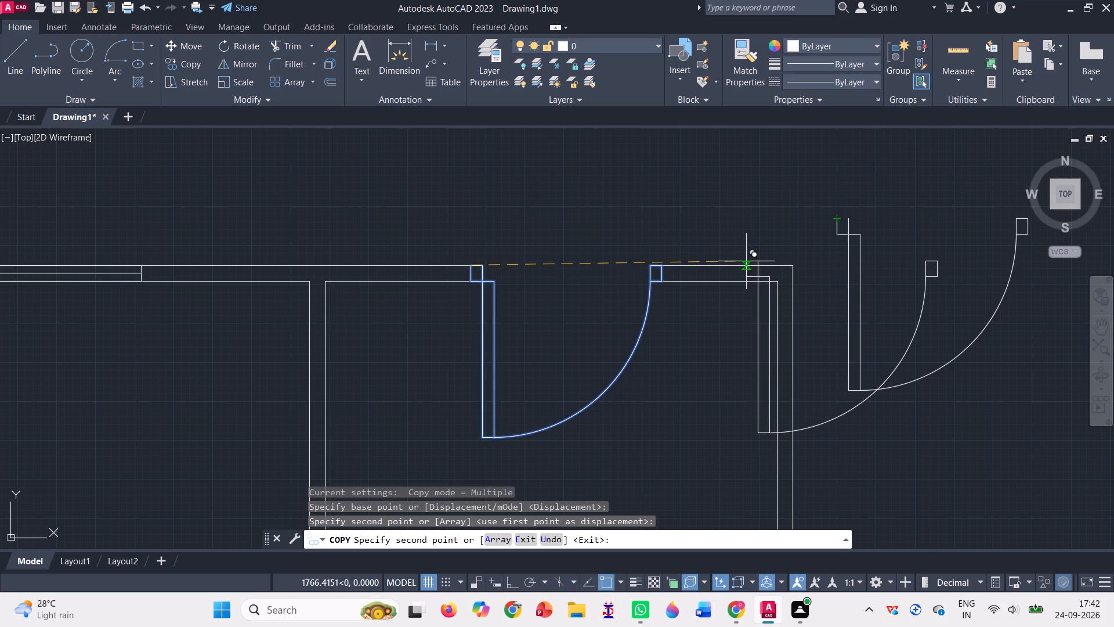
pyautogui.press('Escape')
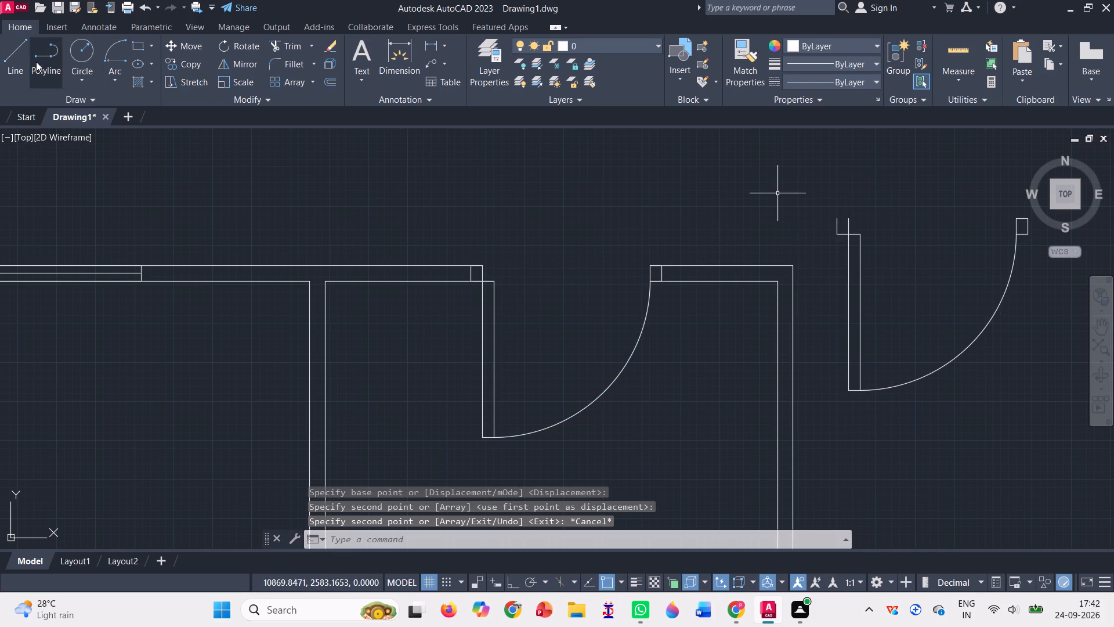
# Draw a line closing the open top of the left jamb on the copied door outside the plan.
pyautogui.click(16, 60)
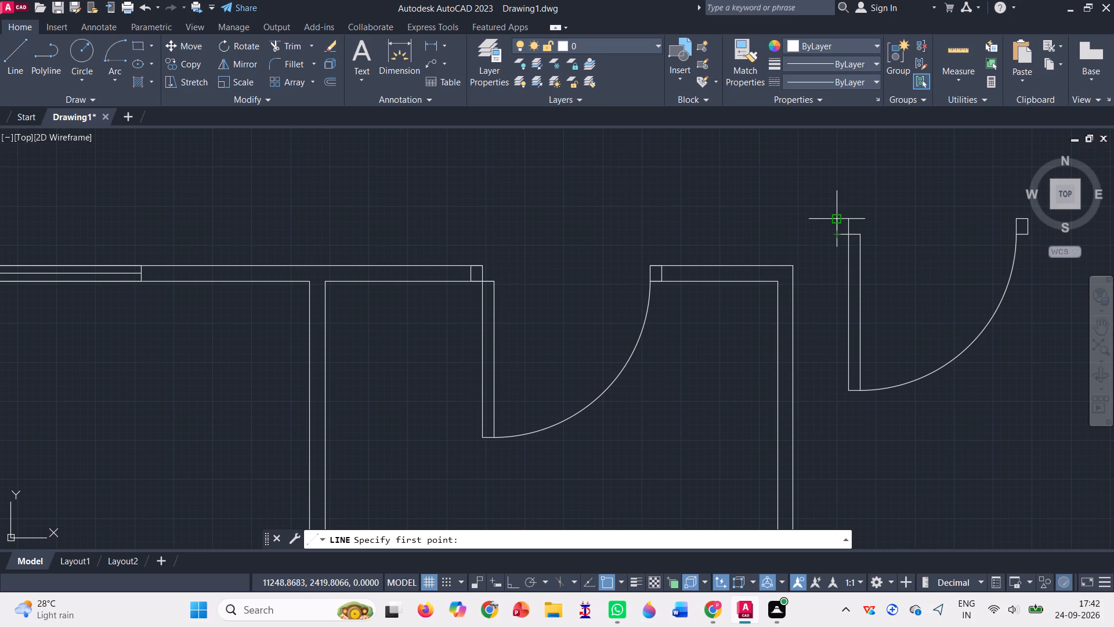
pyautogui.click(838, 219)
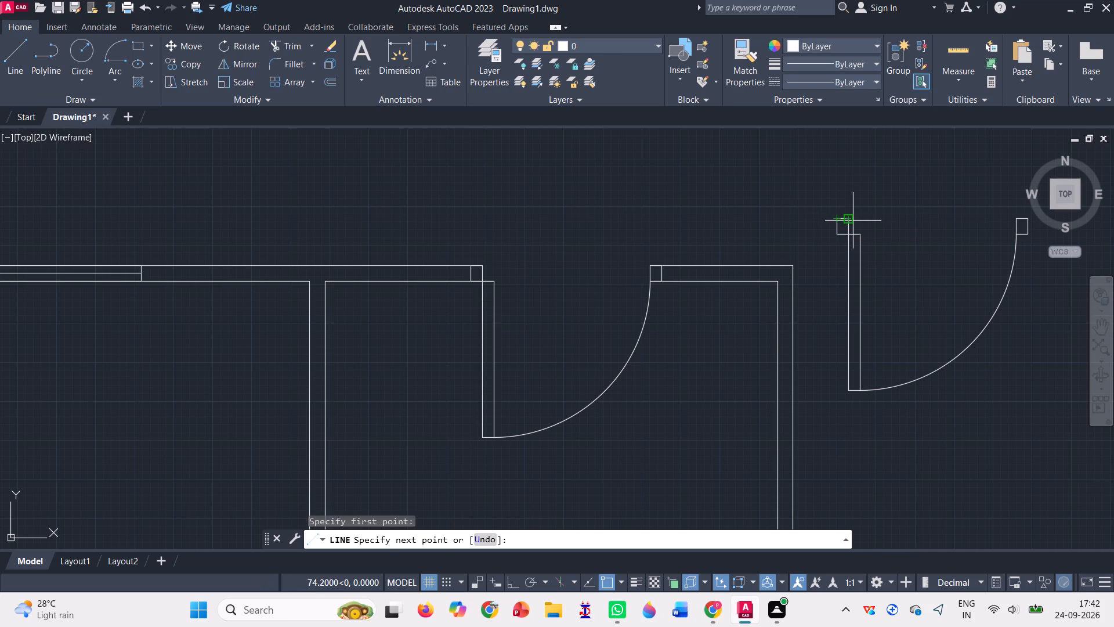
pyautogui.click(851, 221)
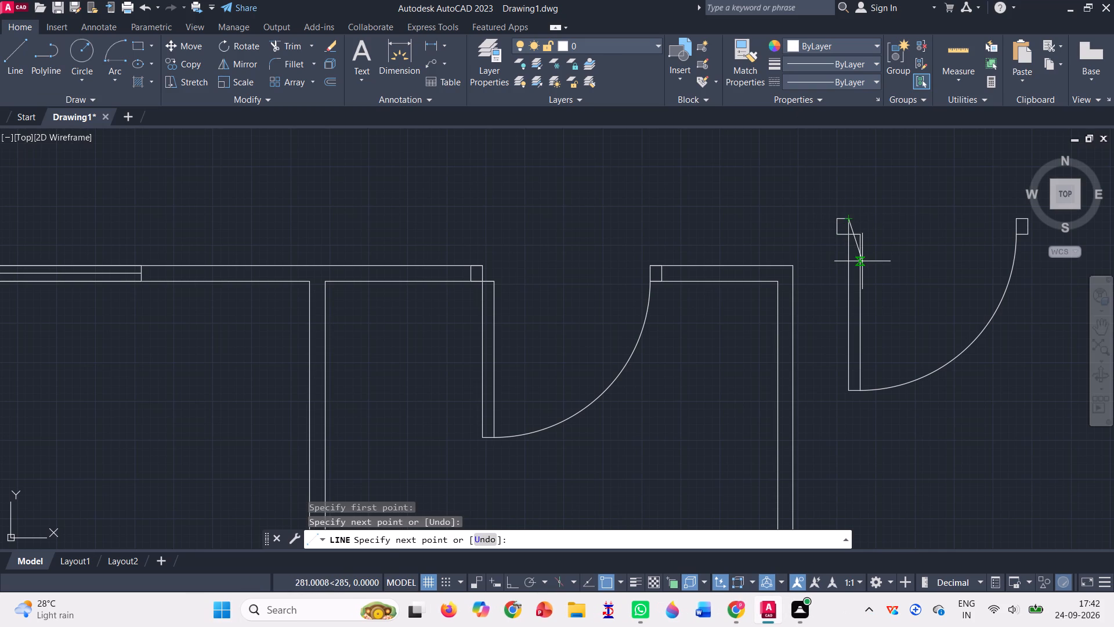
pyautogui.press('Escape')
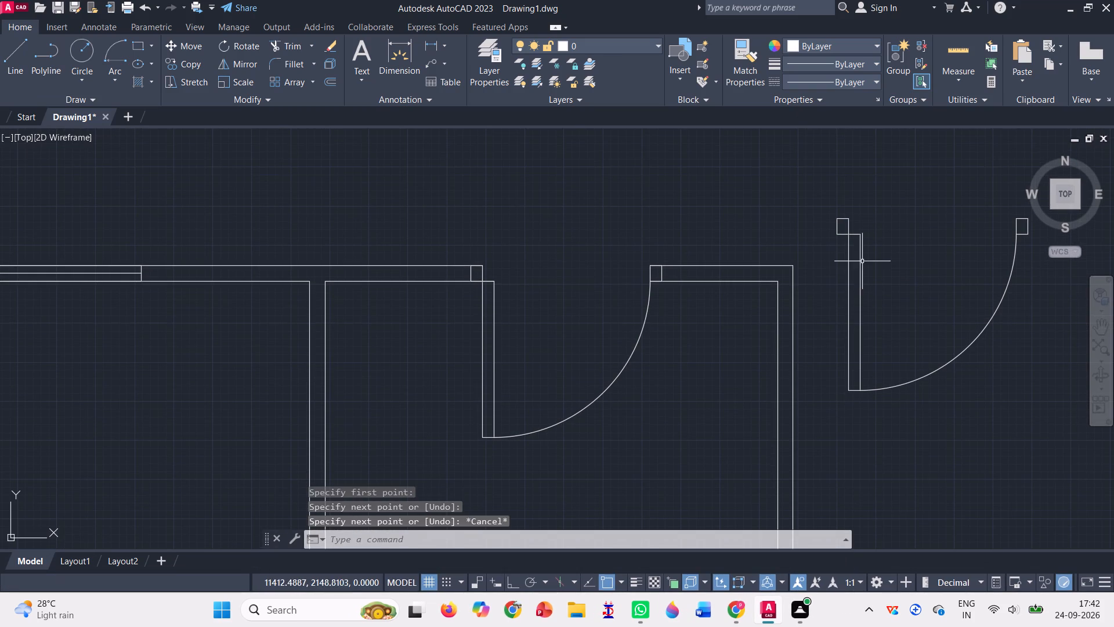
# Copy the completed loose door by its upper-right jamb corner about 2508 horizontally, farther to the right of the plan.
pyautogui.scroll(-2, 478, 284)
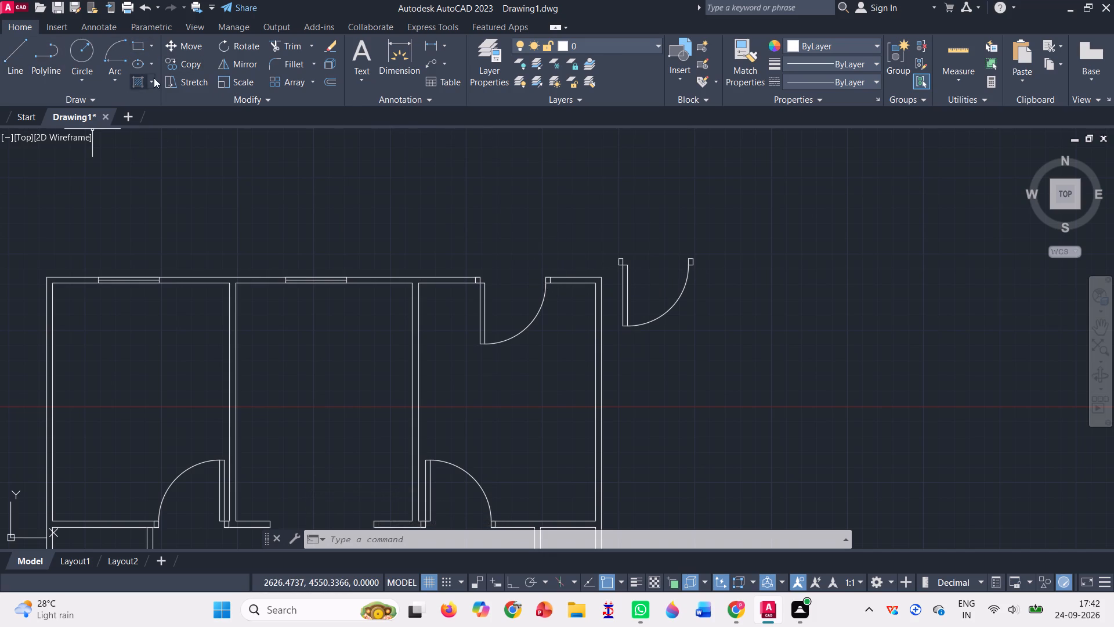
pyautogui.click(180, 61)
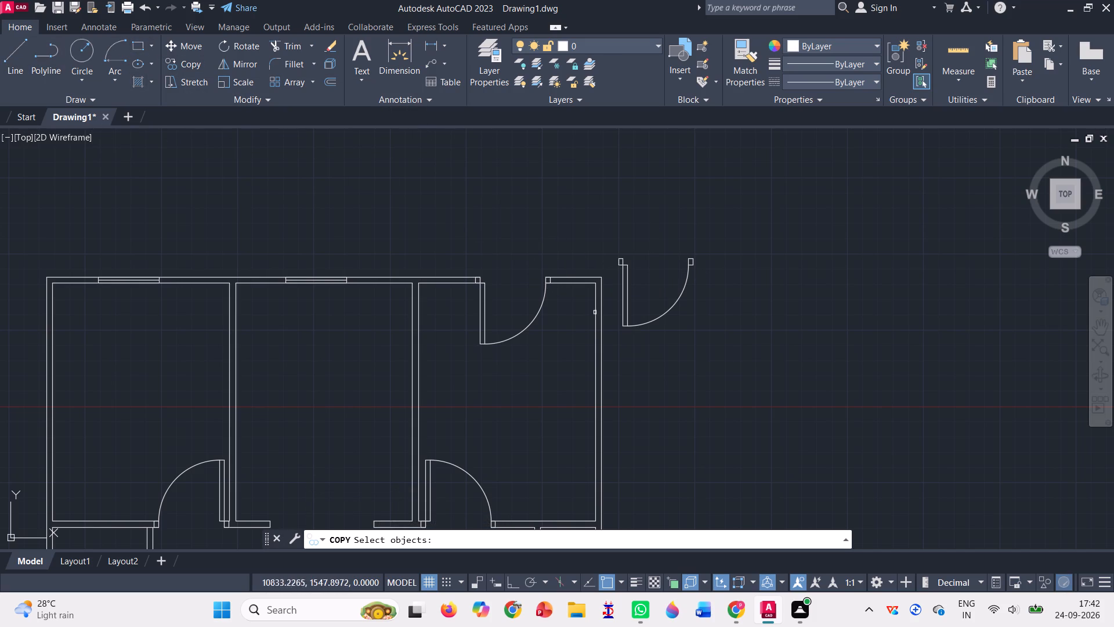
pyautogui.moveTo(625, 338); pyautogui.dragTo(629, 334)
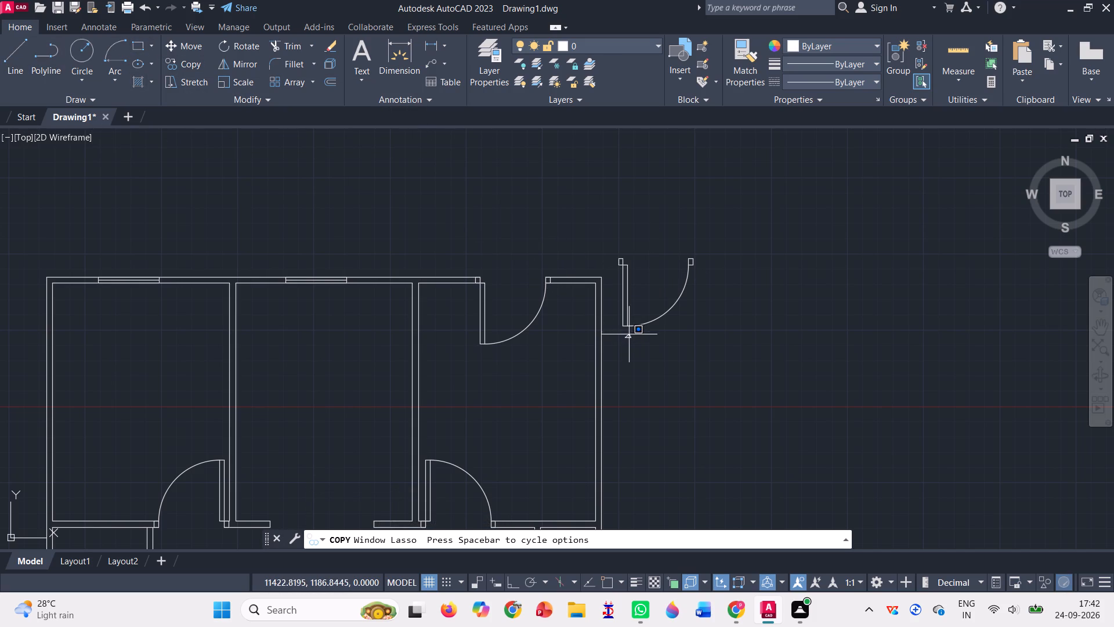
pyautogui.moveTo(629, 334); pyautogui.dragTo(614, 272)
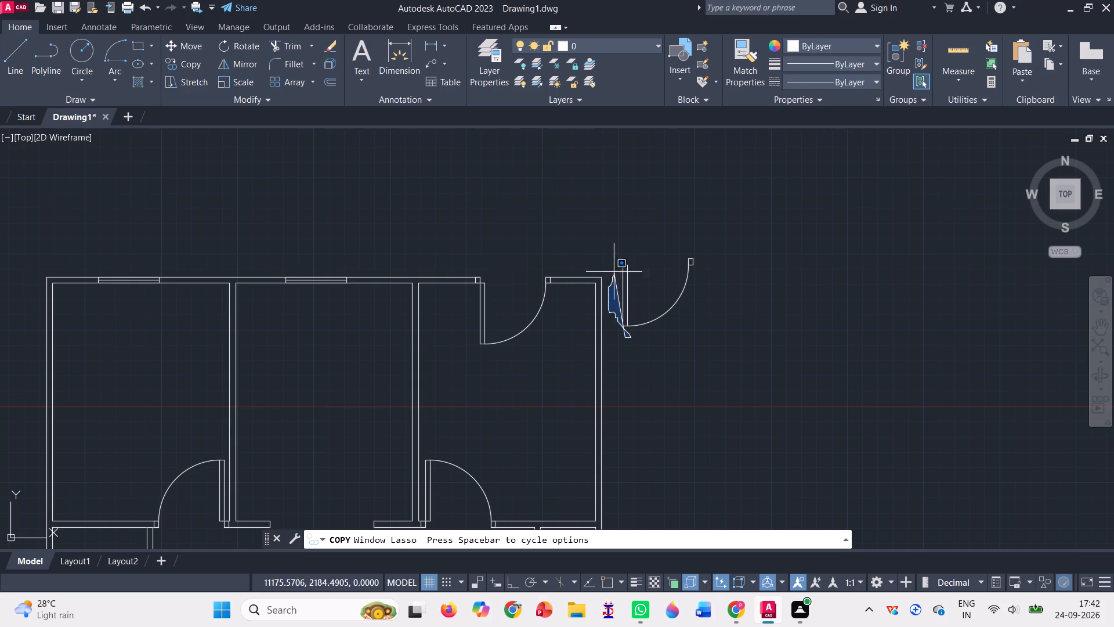
pyautogui.moveTo(614, 272); pyautogui.dragTo(730, 270)
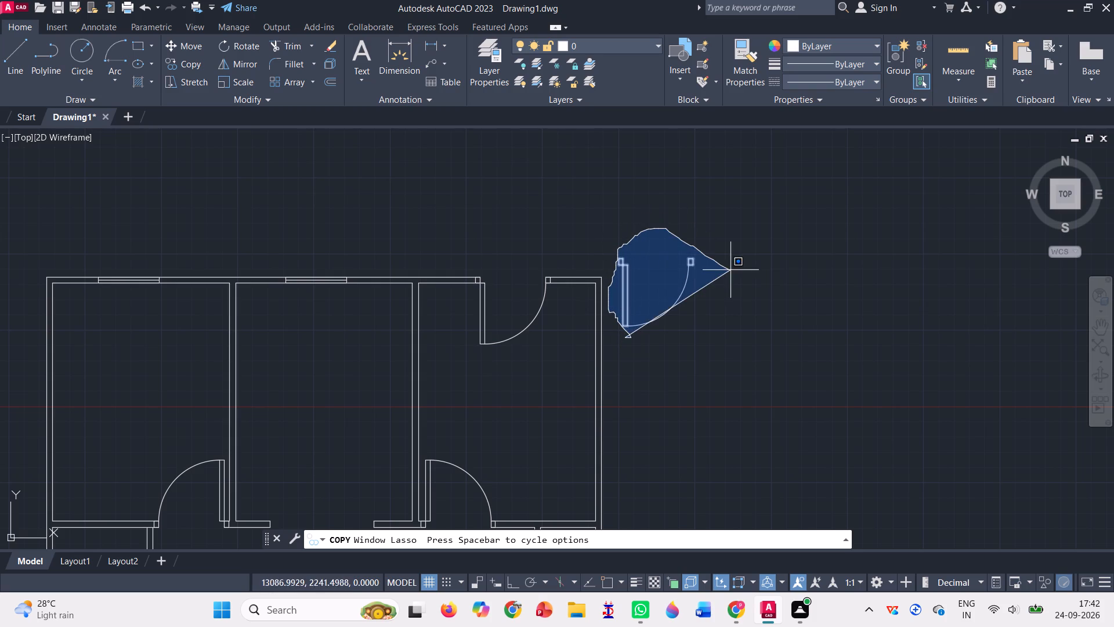
pyautogui.moveTo(730, 270); pyautogui.dragTo(744, 289)
pyautogui.press('Return')
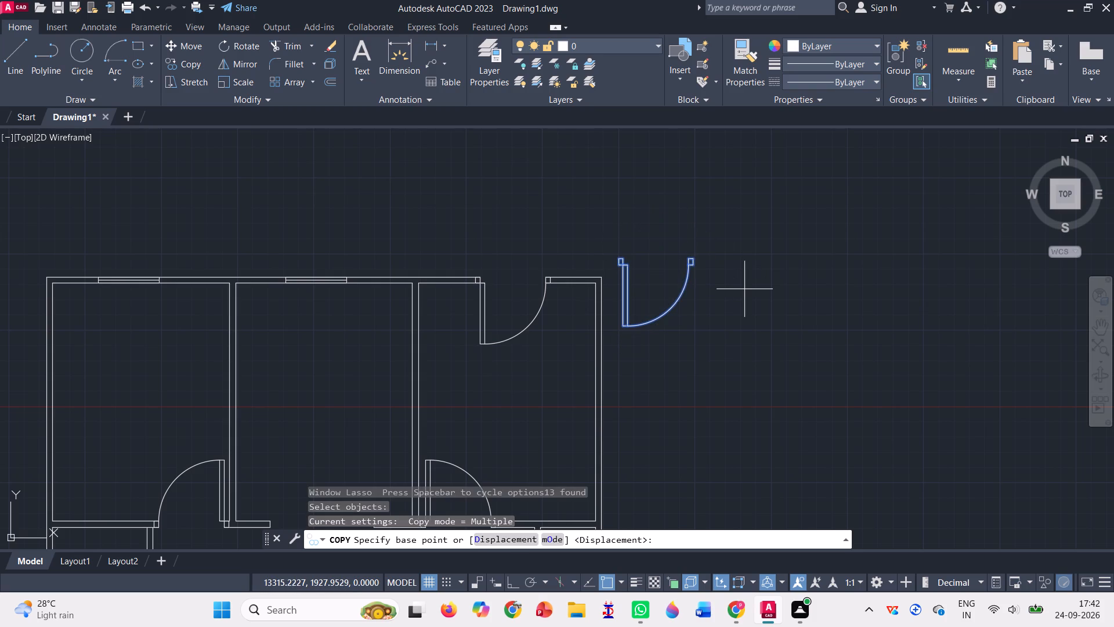
pyautogui.click(693, 255)
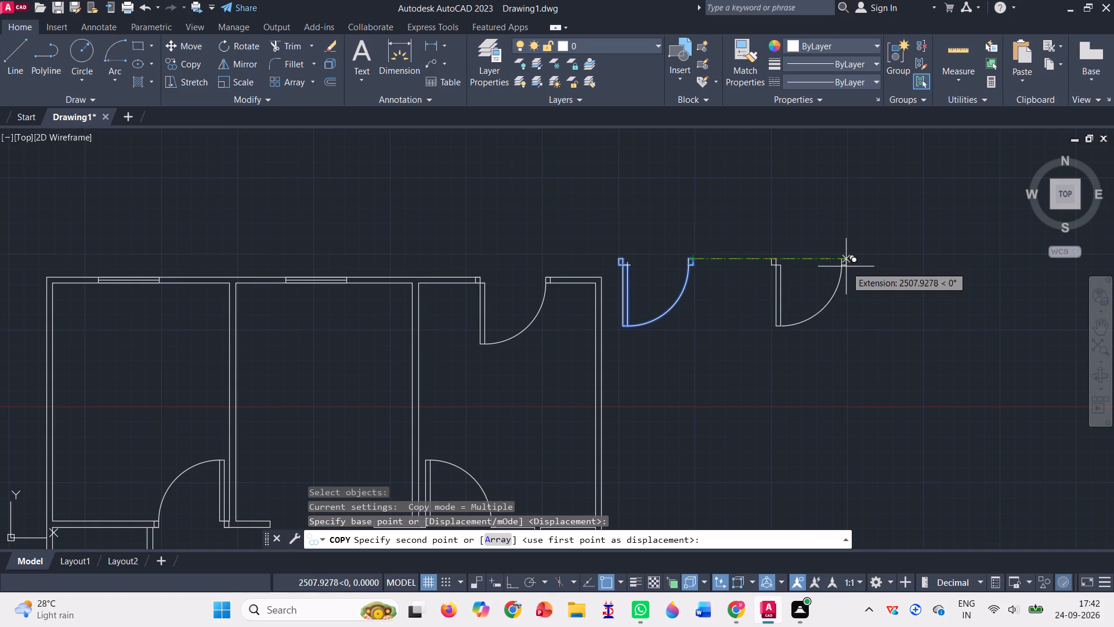
pyautogui.click(846, 266)
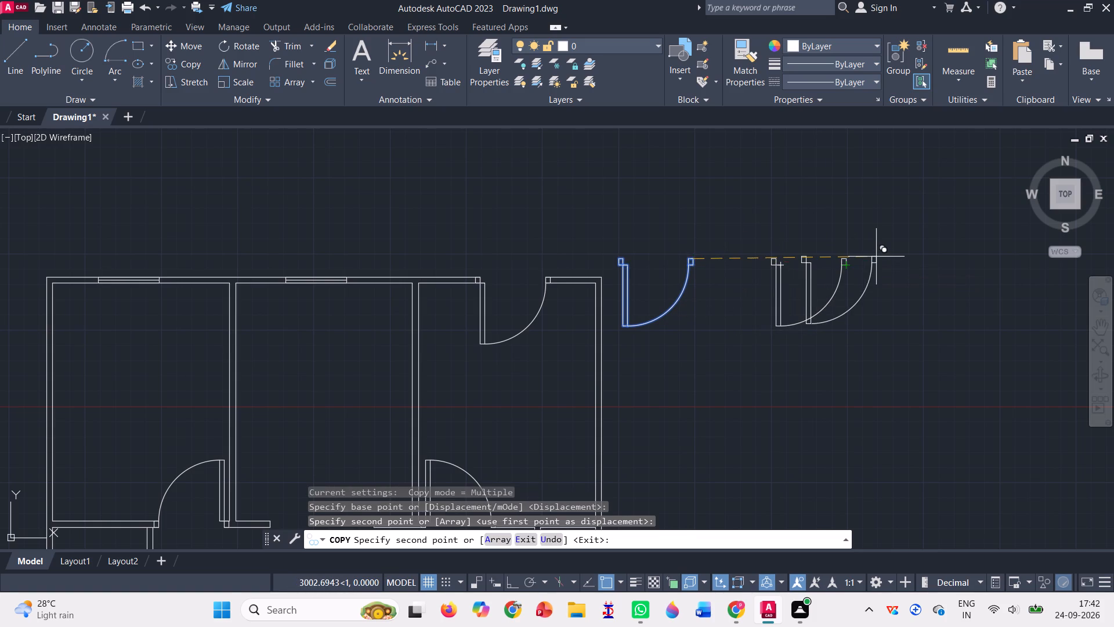
pyautogui.press('Escape')
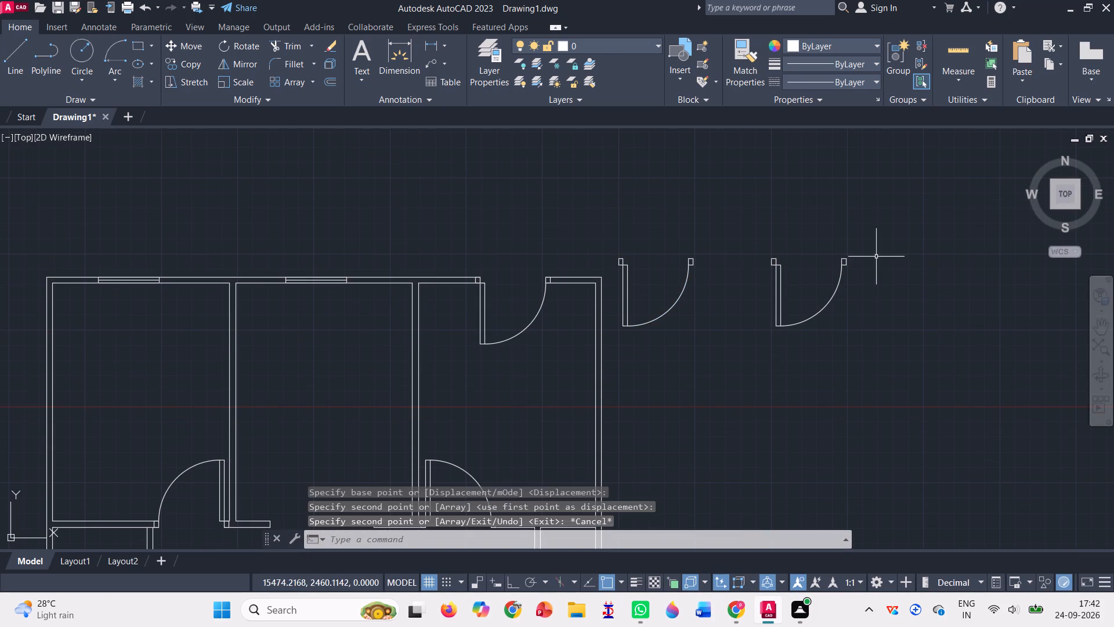
# Scale the farther loose door with its jambs to about half size from its upper-left jamb corner.
pyautogui.click(236, 80)
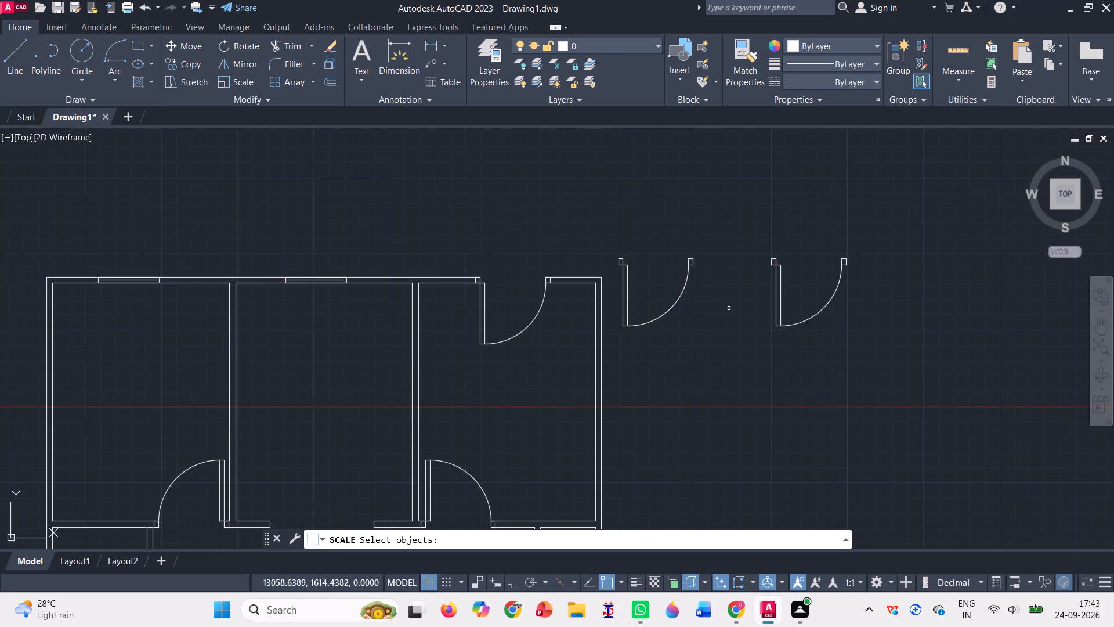
pyautogui.moveTo(759, 297); pyautogui.dragTo(748, 268)
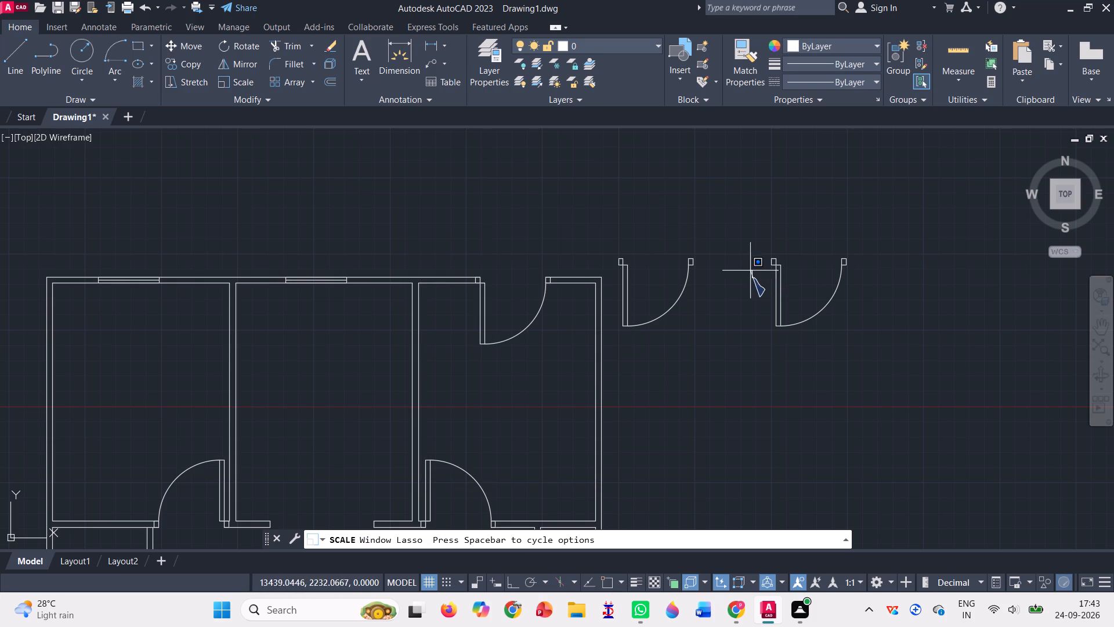
pyautogui.moveTo(748, 268); pyautogui.dragTo(782, 374)
pyautogui.press('Return')
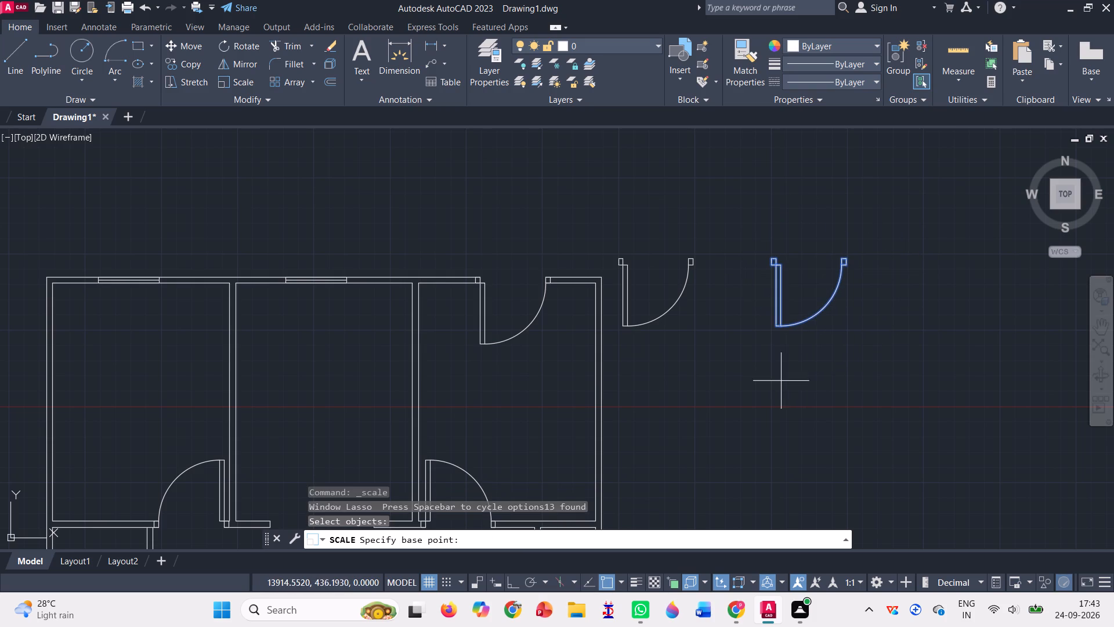
pyautogui.click(770, 257)
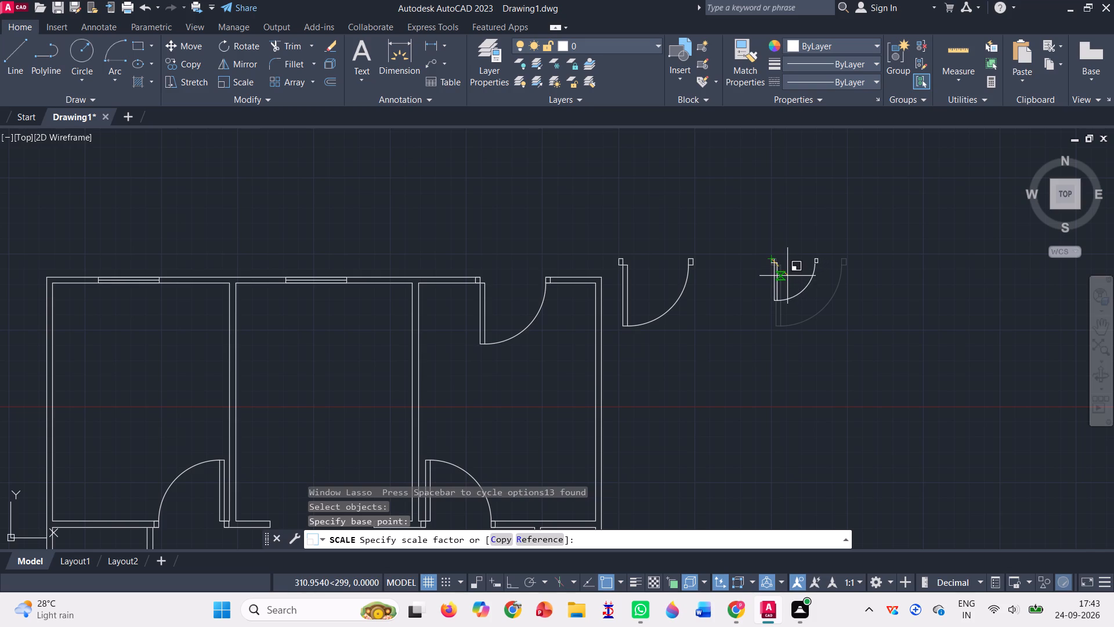
pyautogui.click(787, 276)
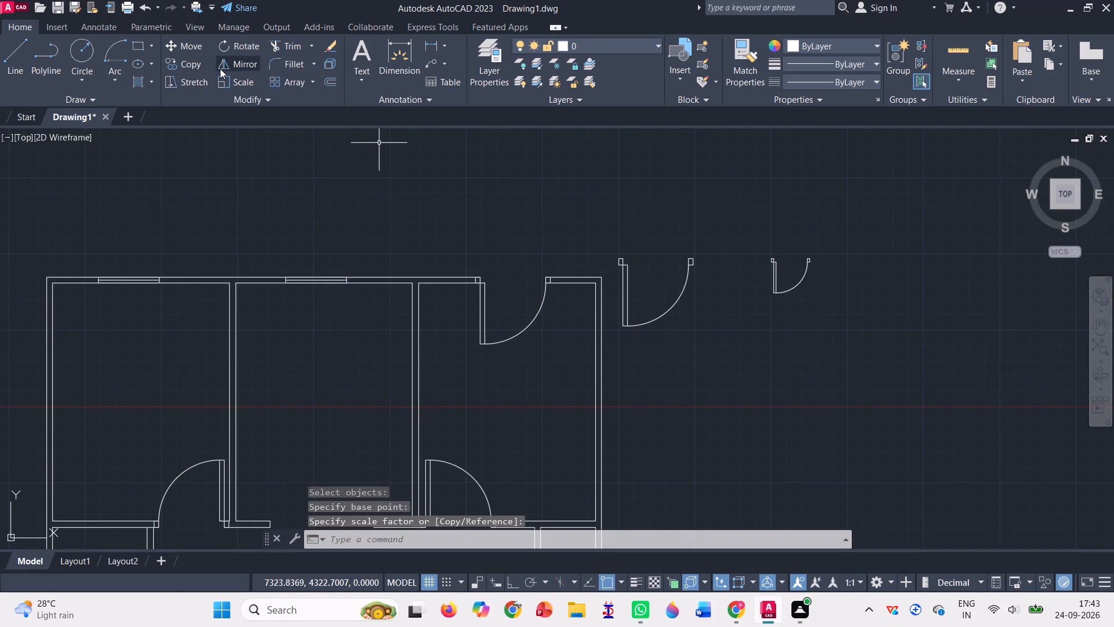
# Rotate the reduced loose door 180° about its upper-right jamb corner.
pyautogui.click(241, 45)
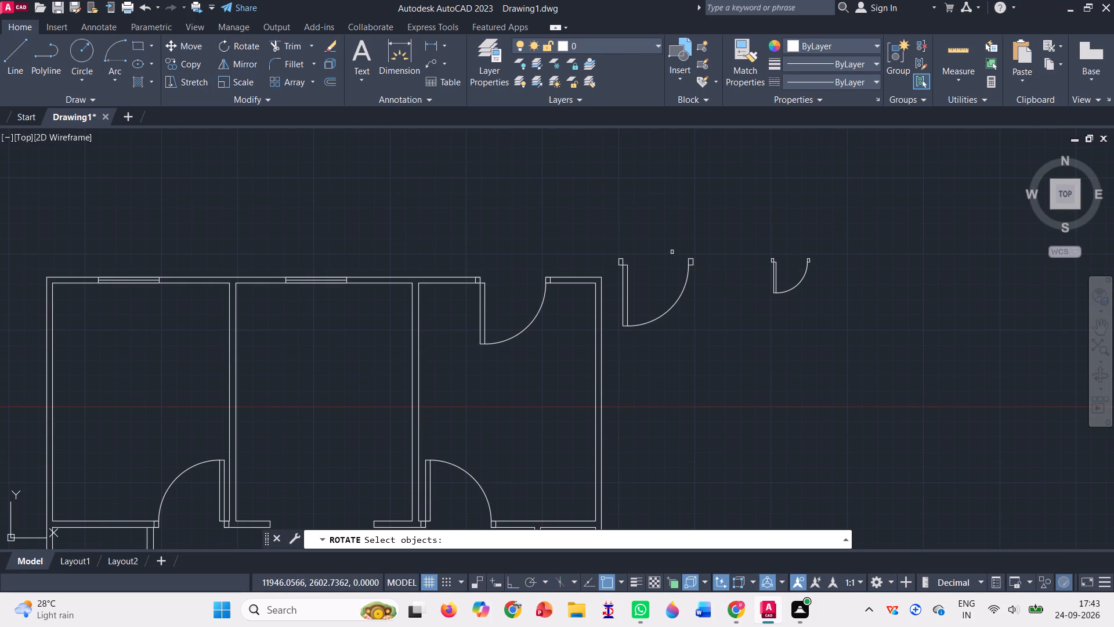
pyautogui.moveTo(736, 304); pyautogui.dragTo(757, 261)
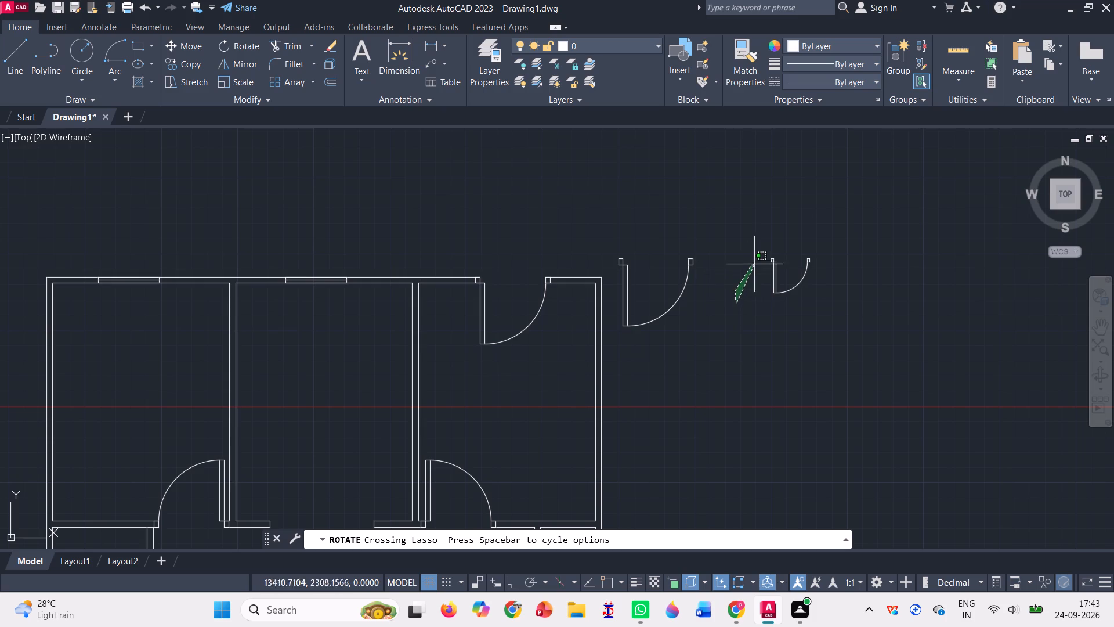
pyautogui.moveTo(757, 261); pyautogui.dragTo(821, 313)
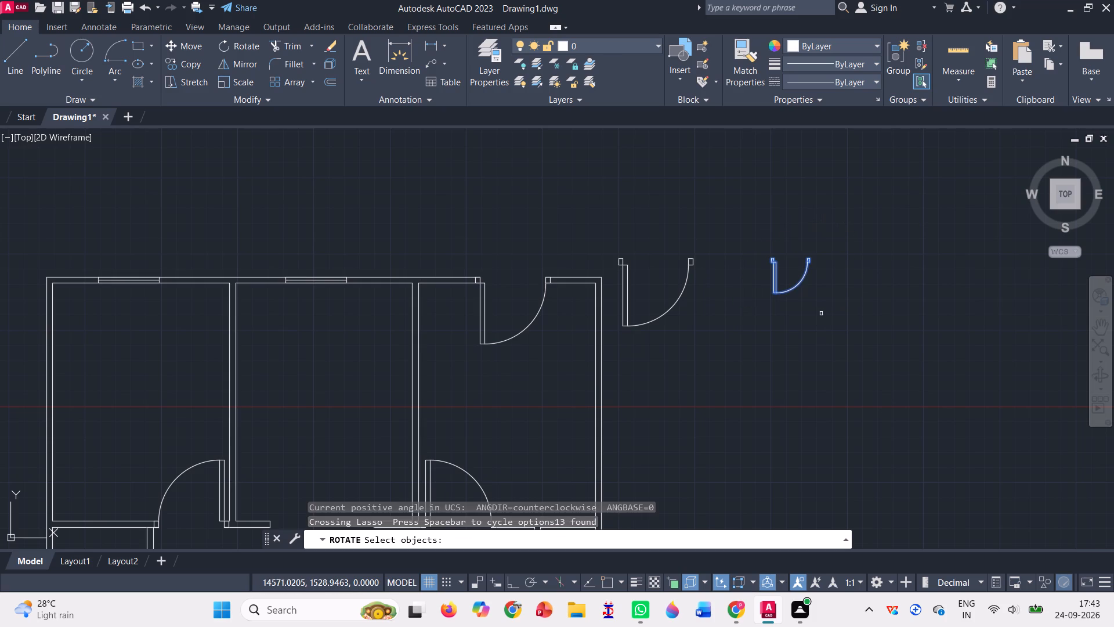
pyautogui.press('Return')
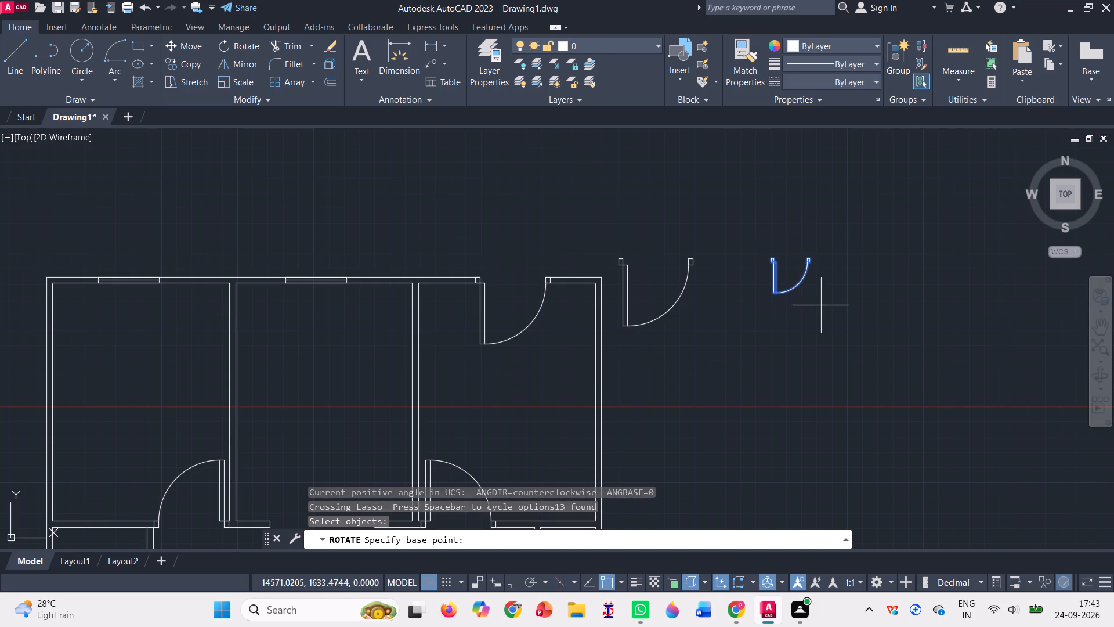
pyautogui.click(811, 255)
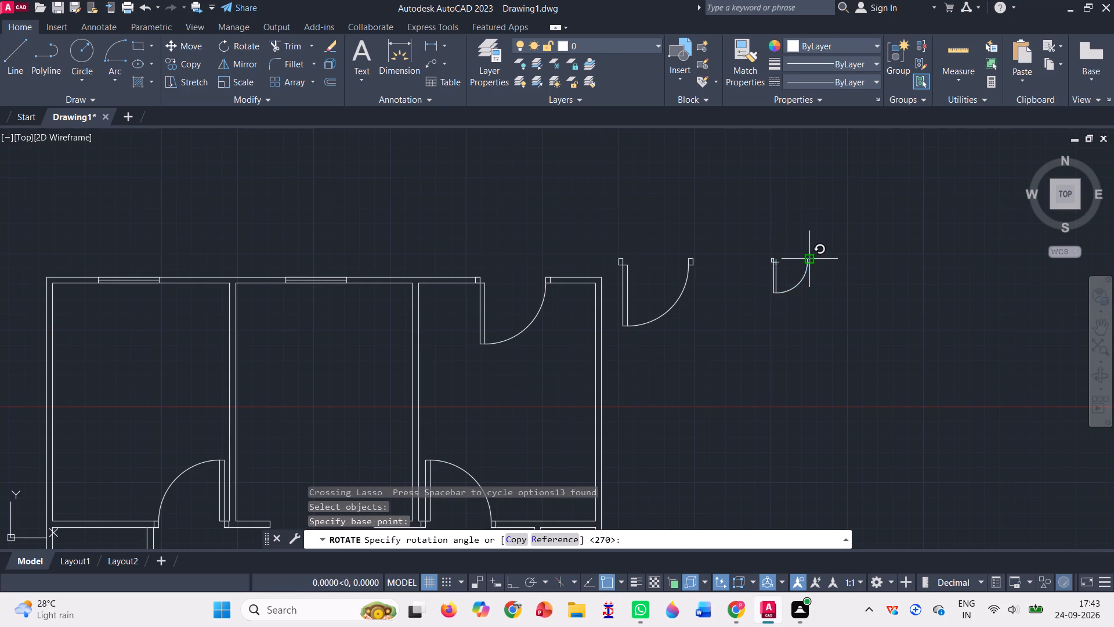
pyautogui.click(627, 255)
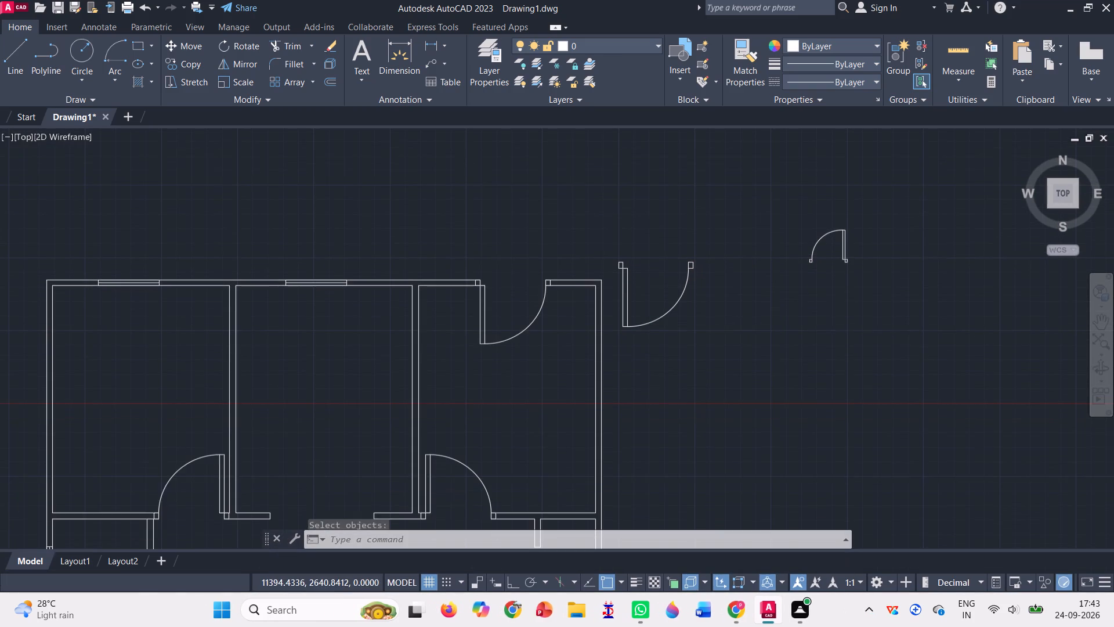
# Rotate the larger loose door 180° about its upper-right jamb corner with Ortho on.
pyautogui.click(247, 45)
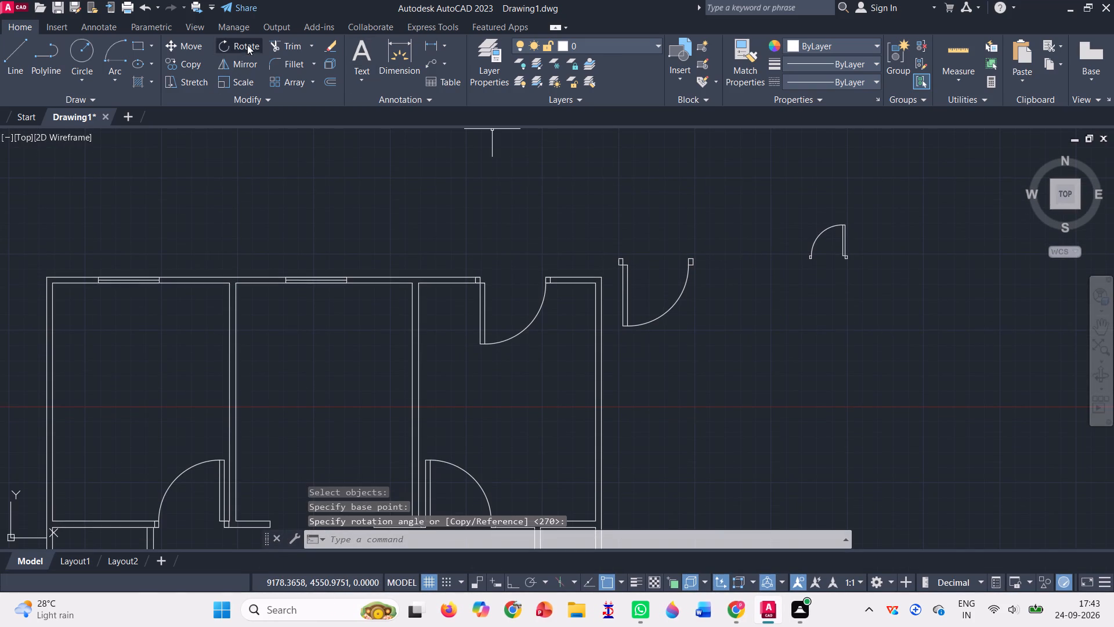
pyautogui.moveTo(602, 267); pyautogui.dragTo(664, 237)
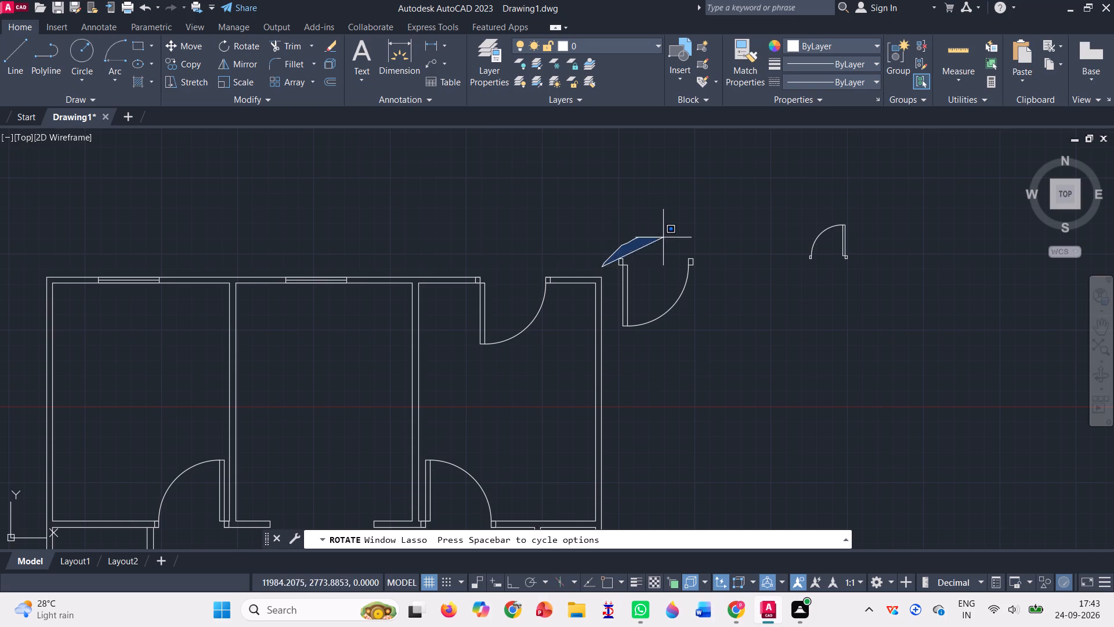
pyautogui.moveTo(664, 237); pyautogui.dragTo(632, 372)
pyautogui.press('Return')
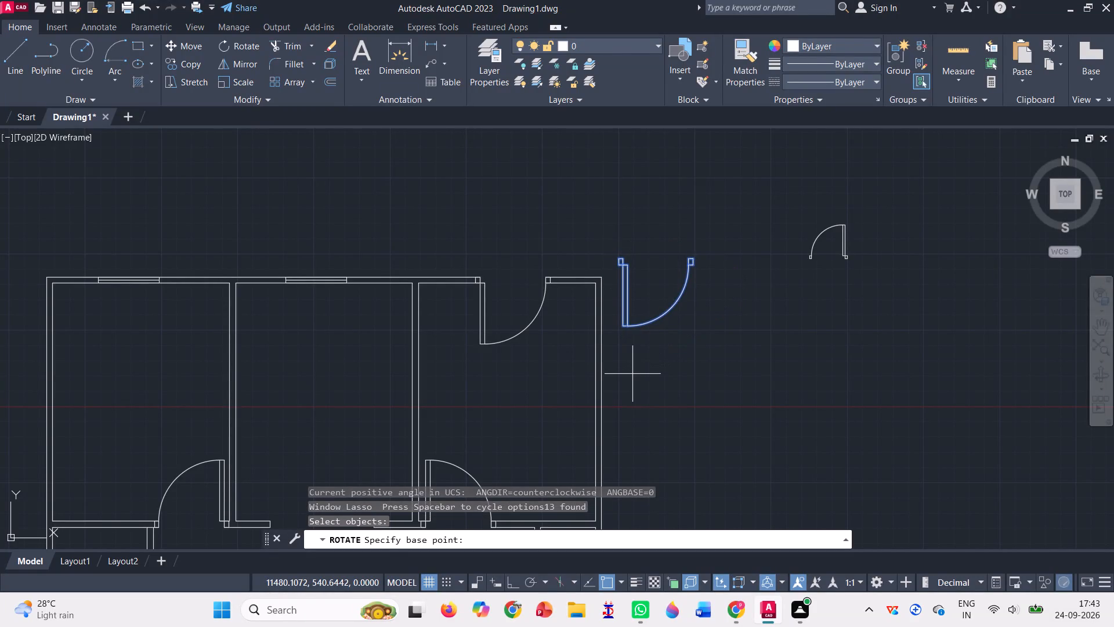
pyautogui.click(692, 260)
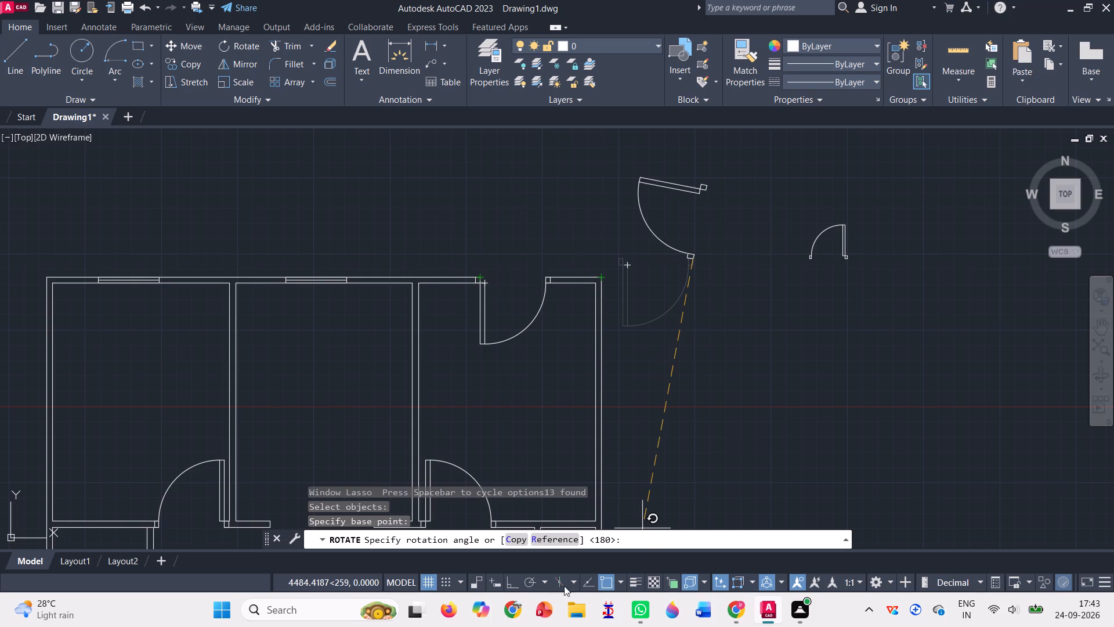
pyautogui.click(507, 583)
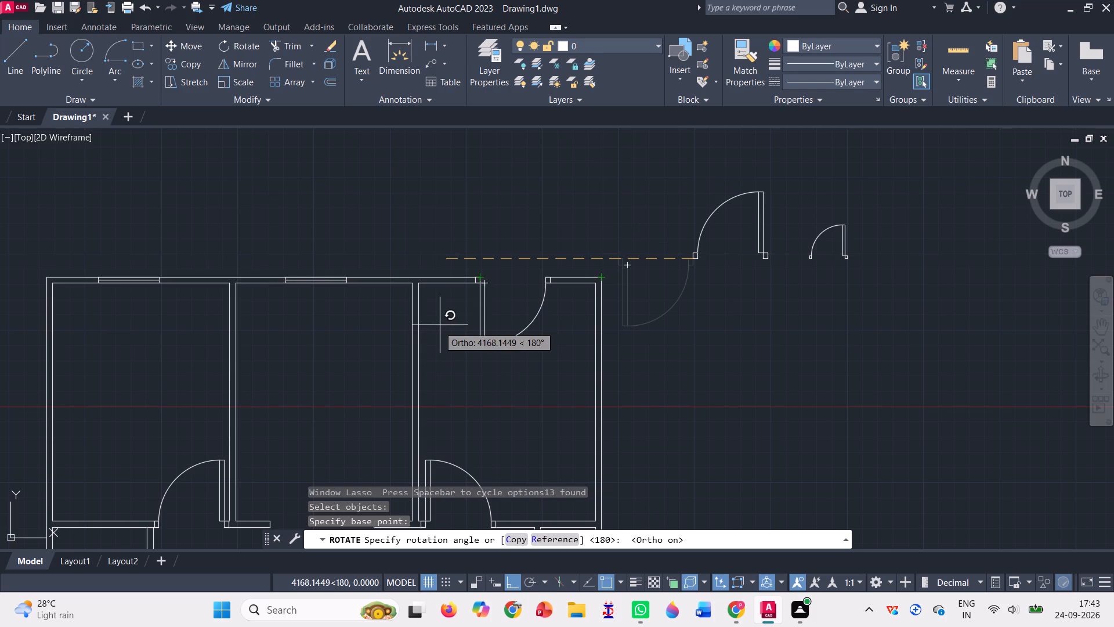
pyautogui.click(527, 254)
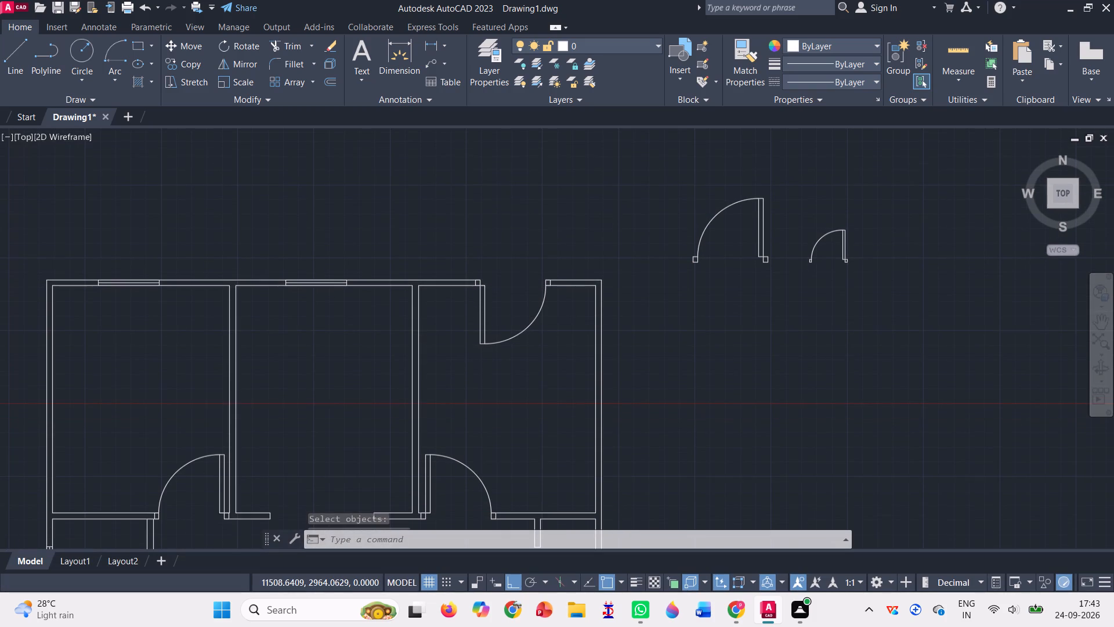
# Trim away the whole jamb at the free end of the larger loose door's swing arc.
pyautogui.click(292, 46)
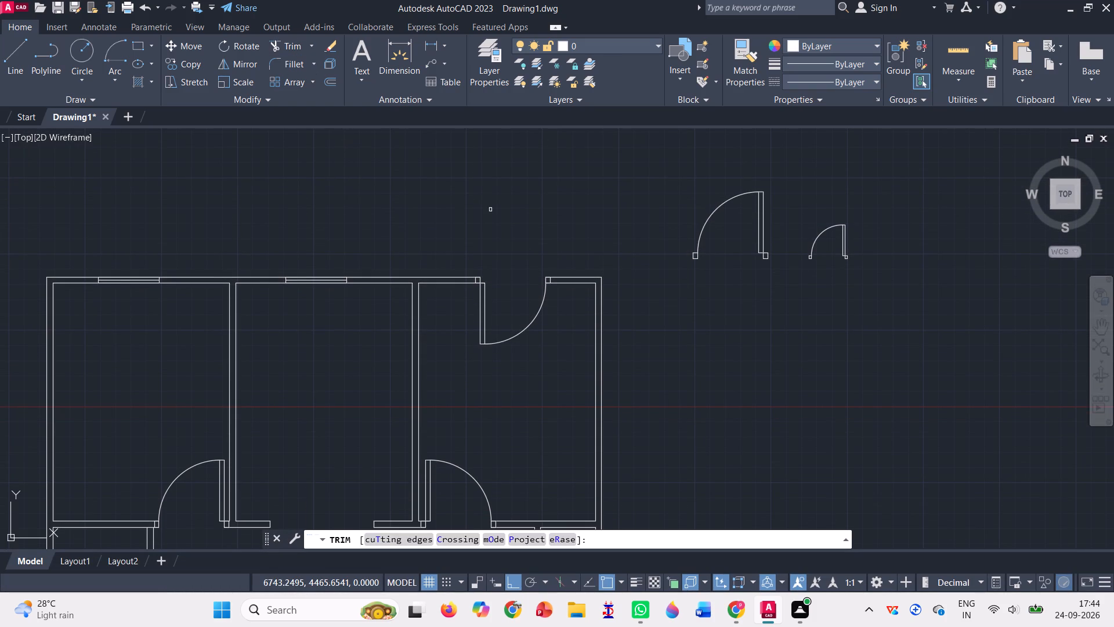
pyautogui.scroll(2, 688, 263)
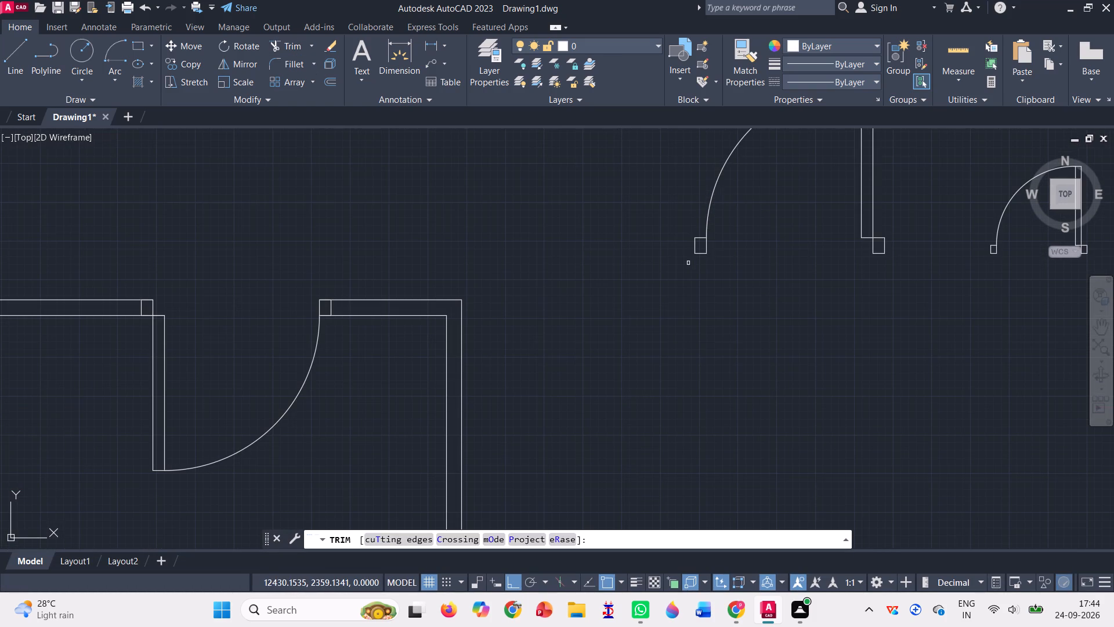
pyautogui.moveTo(696, 234); pyautogui.dragTo(690, 260)
pyautogui.tripleClick(690, 259)
pyautogui.click(687, 259)
pyautogui.moveTo(687, 255); pyautogui.dragTo(711, 255)
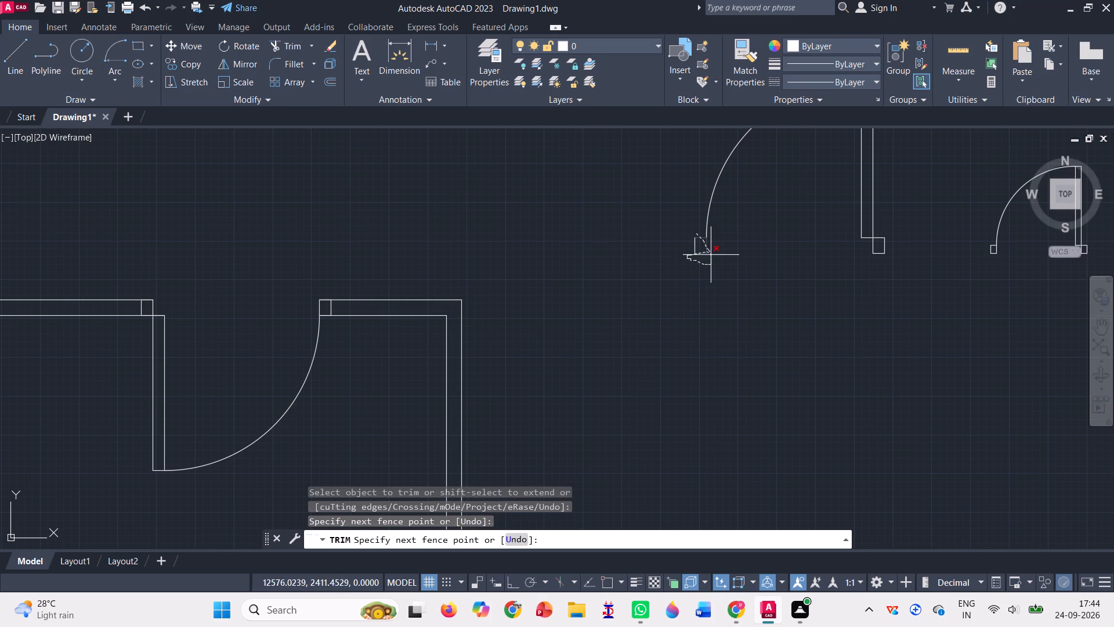
pyautogui.moveTo(711, 255); pyautogui.dragTo(693, 245)
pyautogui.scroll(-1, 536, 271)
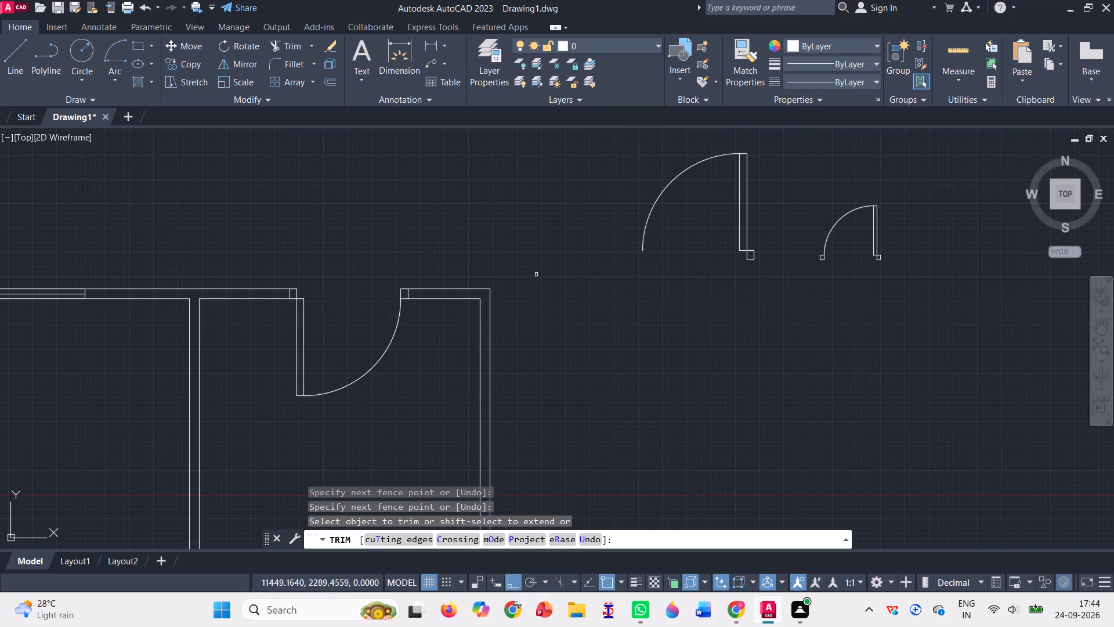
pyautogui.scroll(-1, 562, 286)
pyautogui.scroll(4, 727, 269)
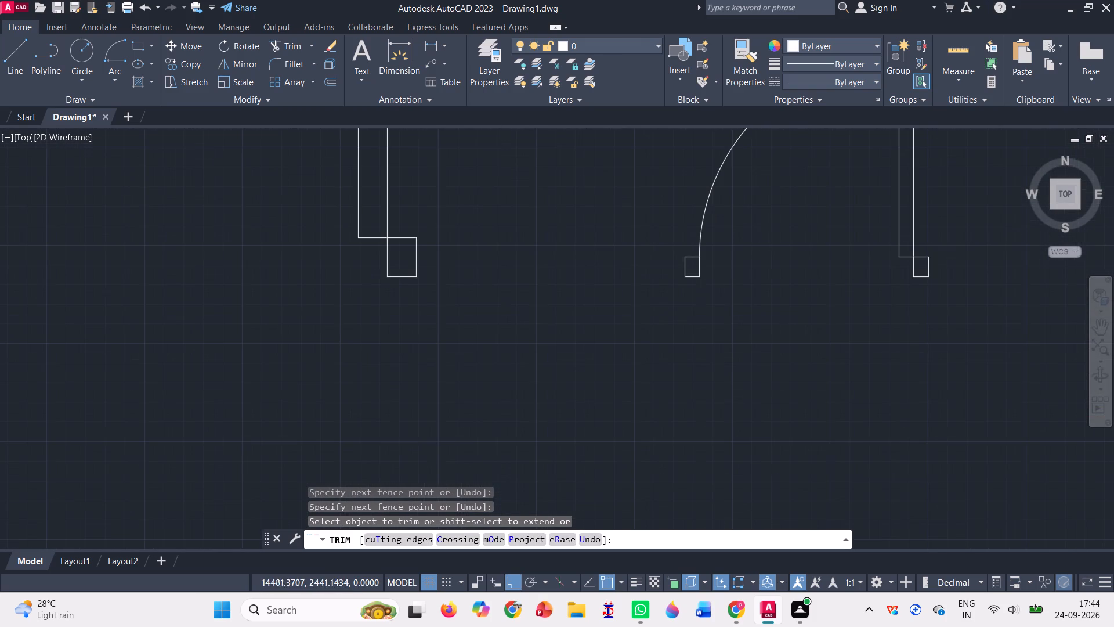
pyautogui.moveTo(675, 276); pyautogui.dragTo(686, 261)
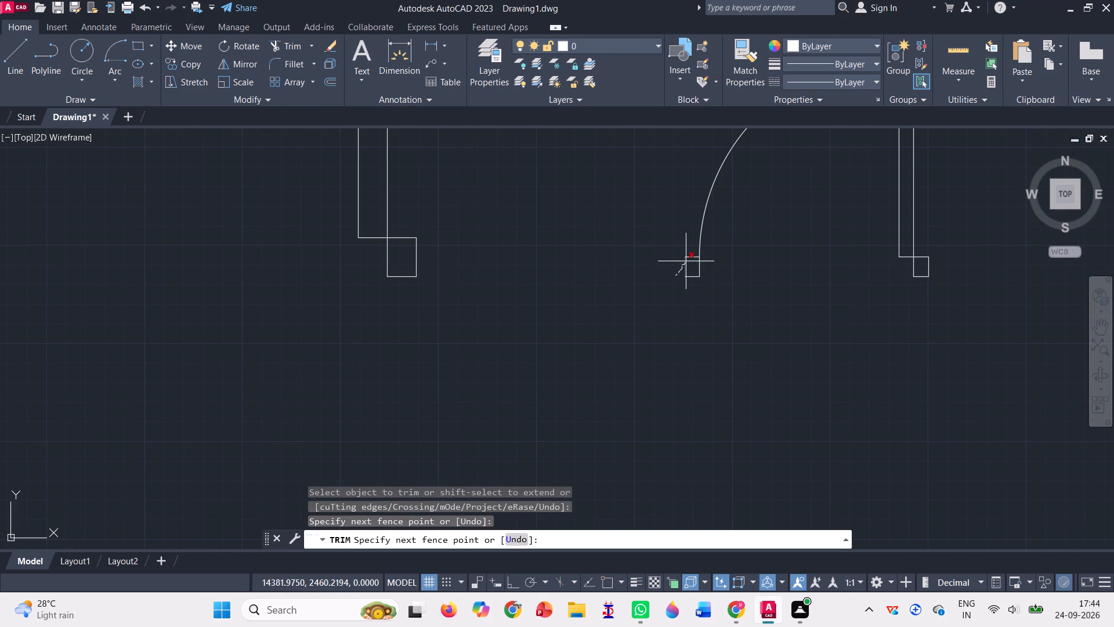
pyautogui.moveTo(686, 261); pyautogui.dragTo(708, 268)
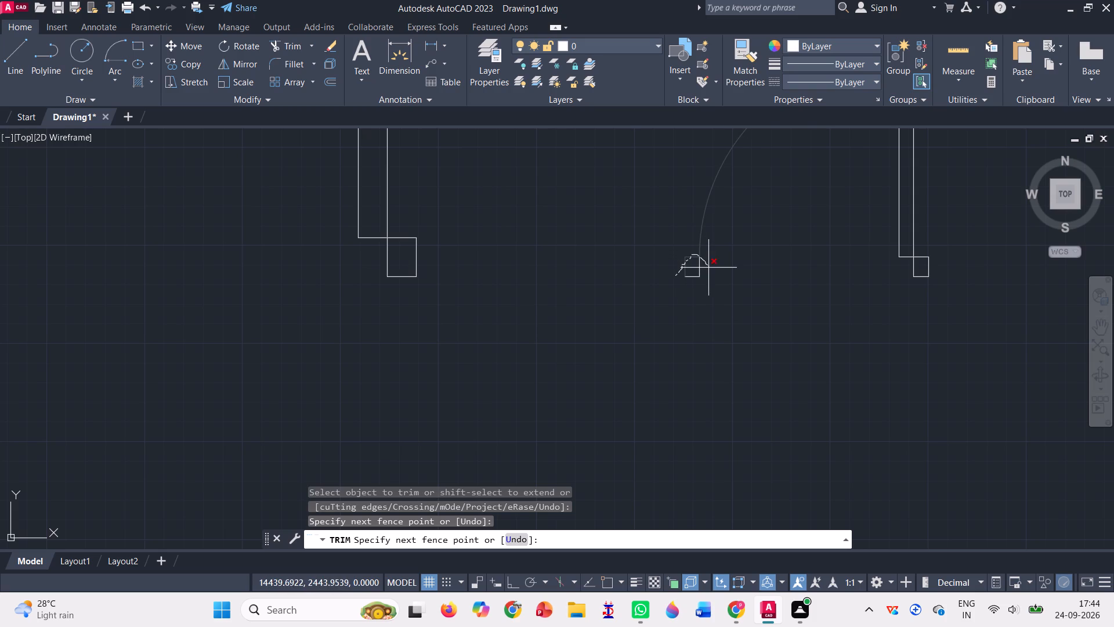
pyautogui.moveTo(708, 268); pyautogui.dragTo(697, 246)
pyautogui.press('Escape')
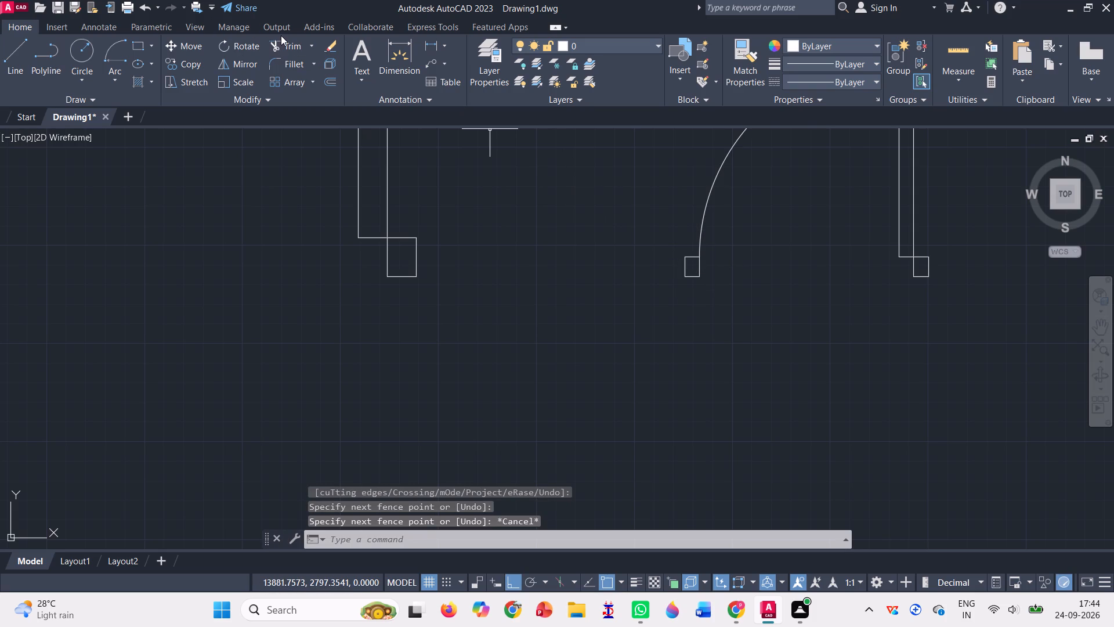
# Trim away all four lines of the jamb at the free end of the smaller loose door's swing arc.
pyautogui.click(287, 49)
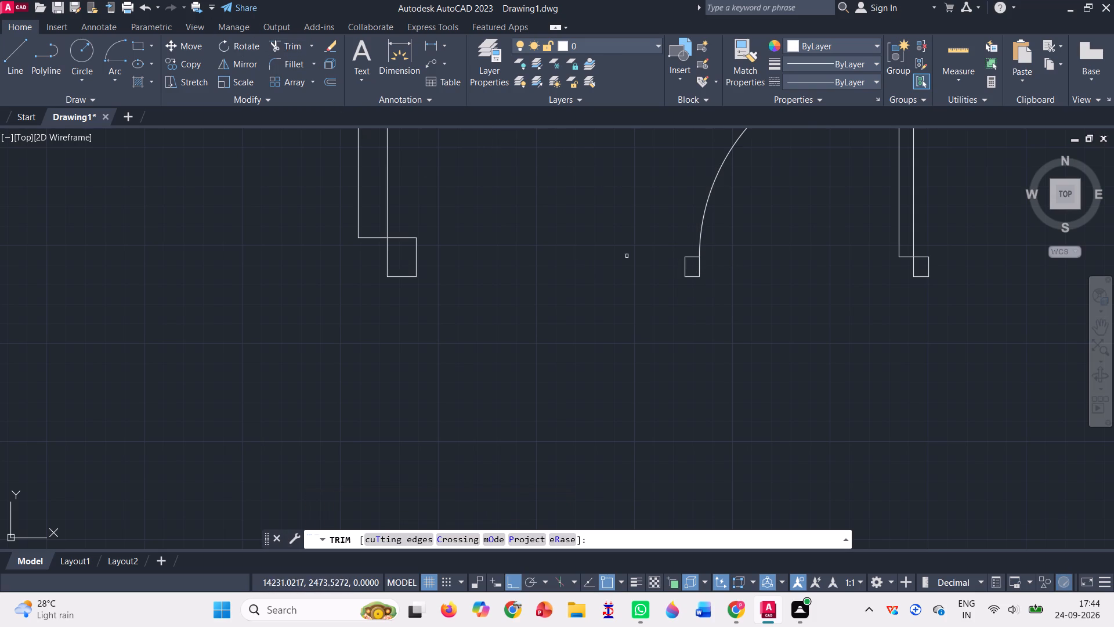
pyautogui.moveTo(663, 264); pyautogui.dragTo(731, 262)
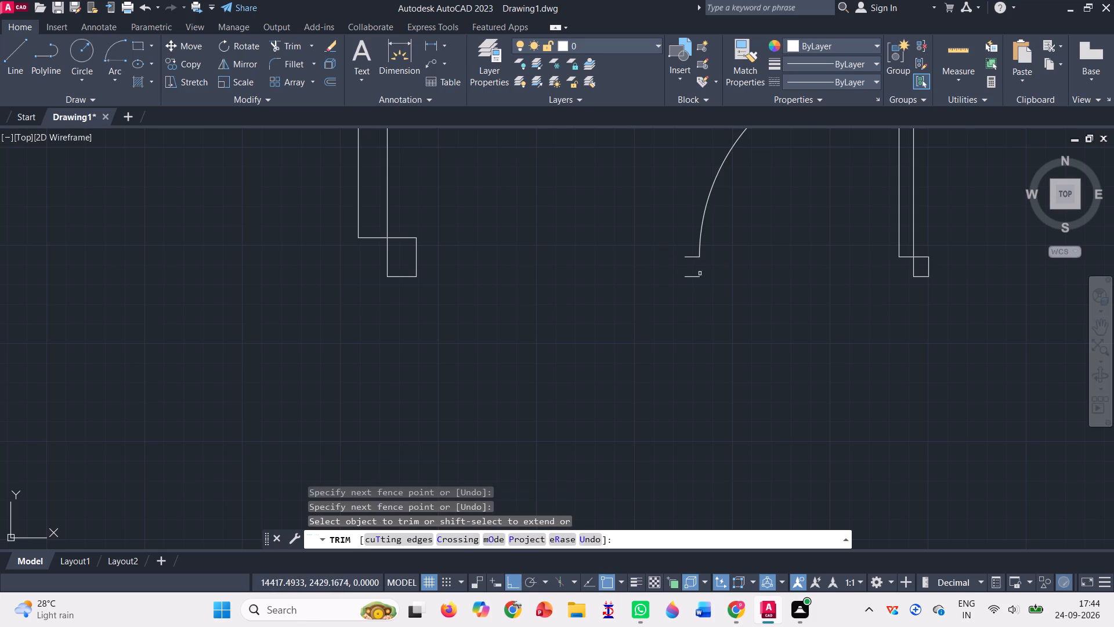
pyautogui.moveTo(692, 230); pyautogui.dragTo(682, 275)
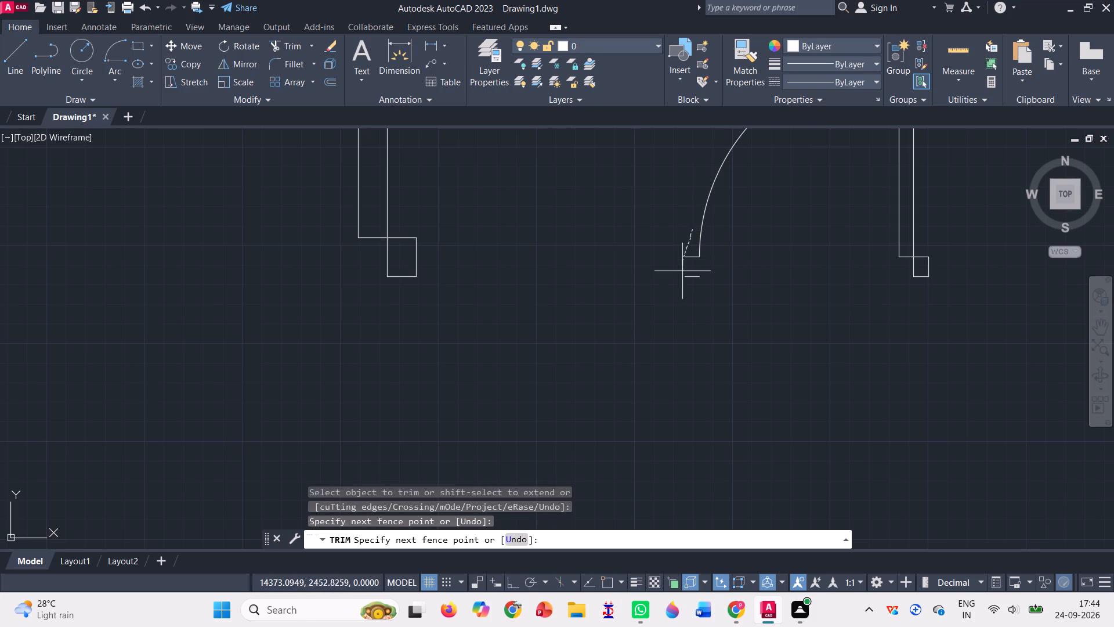
pyautogui.moveTo(682, 275); pyautogui.dragTo(690, 250)
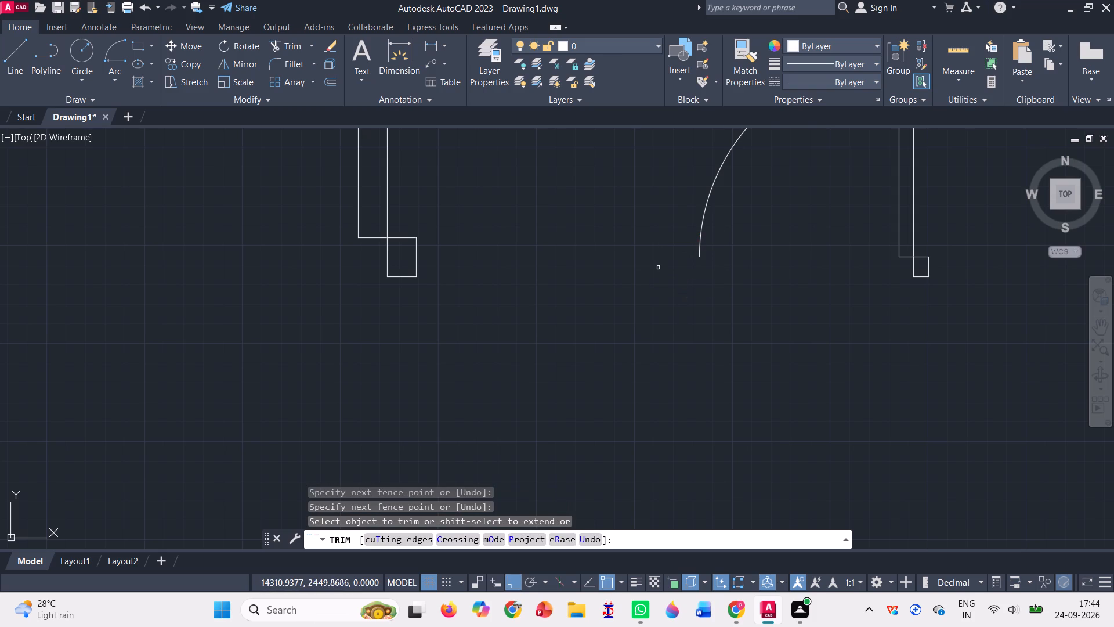
pyautogui.press('Return')
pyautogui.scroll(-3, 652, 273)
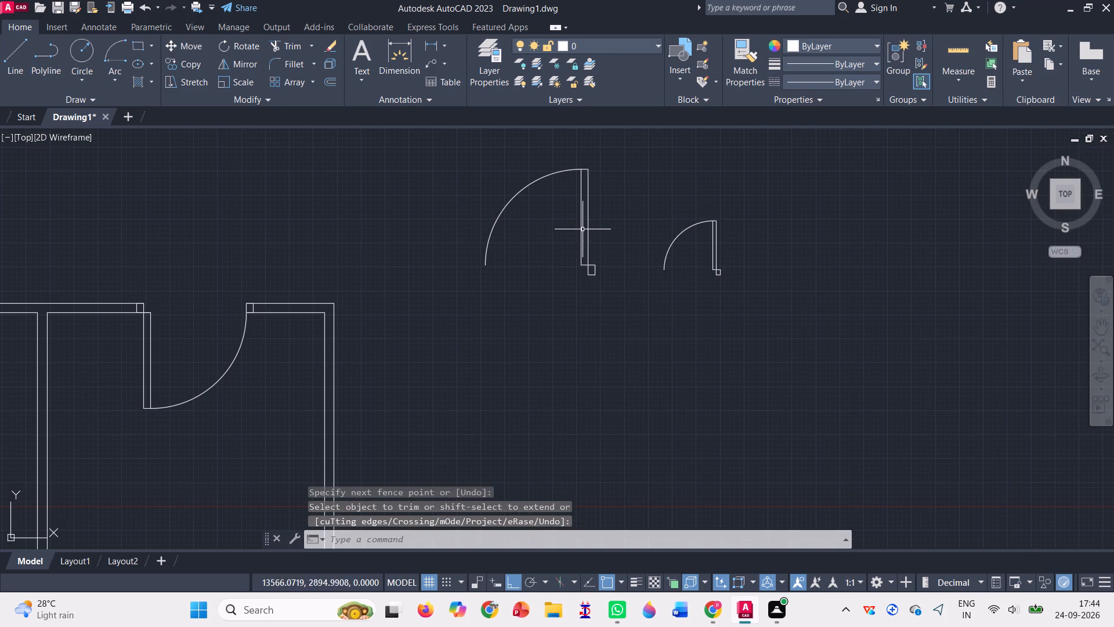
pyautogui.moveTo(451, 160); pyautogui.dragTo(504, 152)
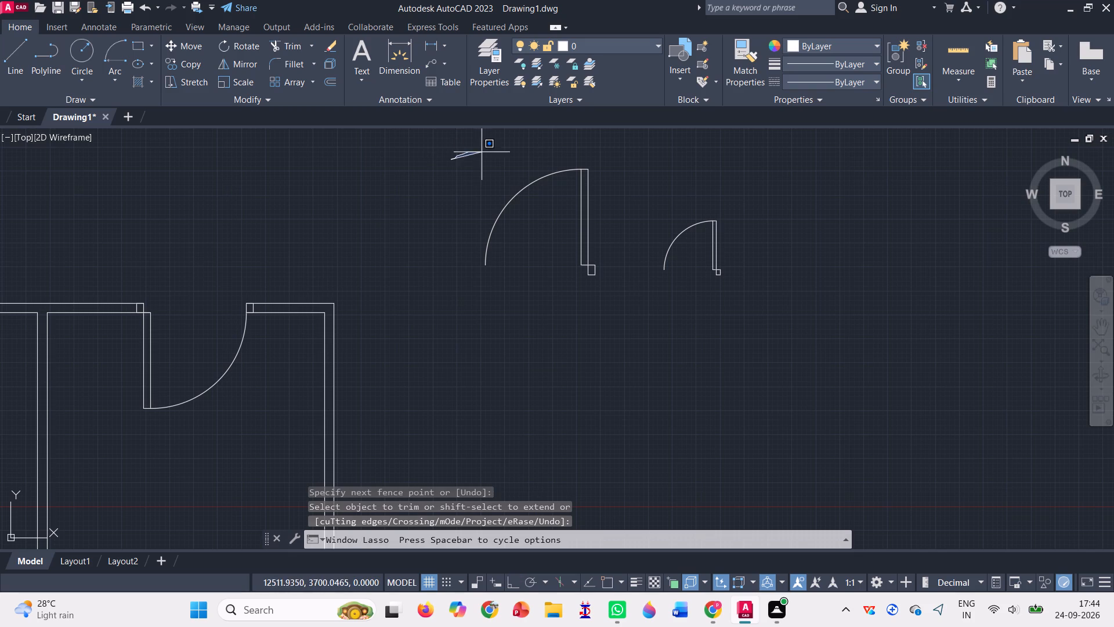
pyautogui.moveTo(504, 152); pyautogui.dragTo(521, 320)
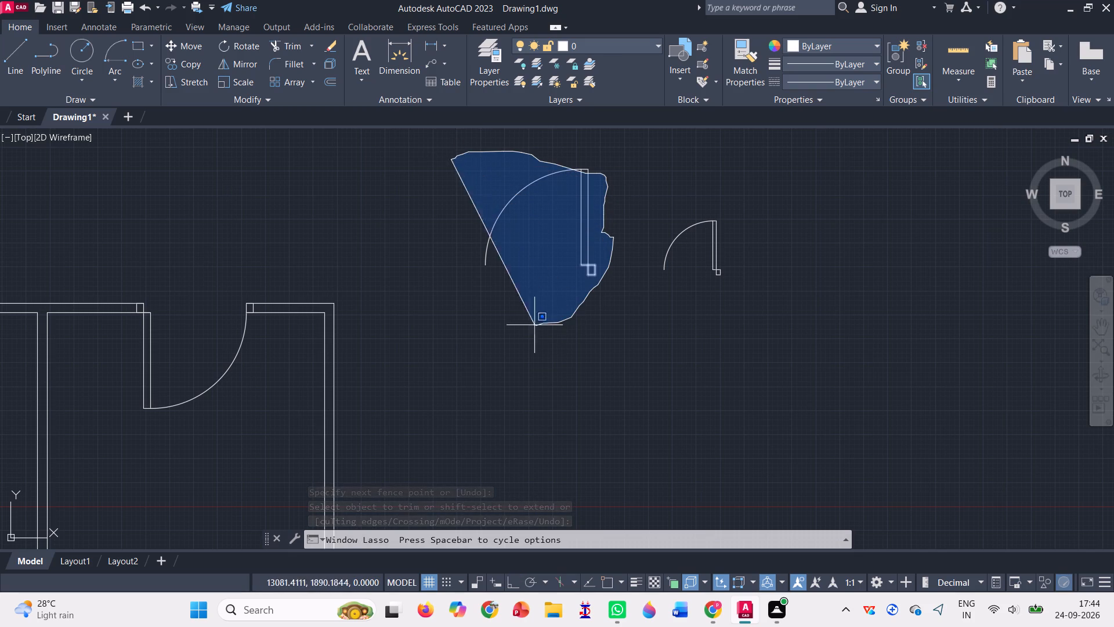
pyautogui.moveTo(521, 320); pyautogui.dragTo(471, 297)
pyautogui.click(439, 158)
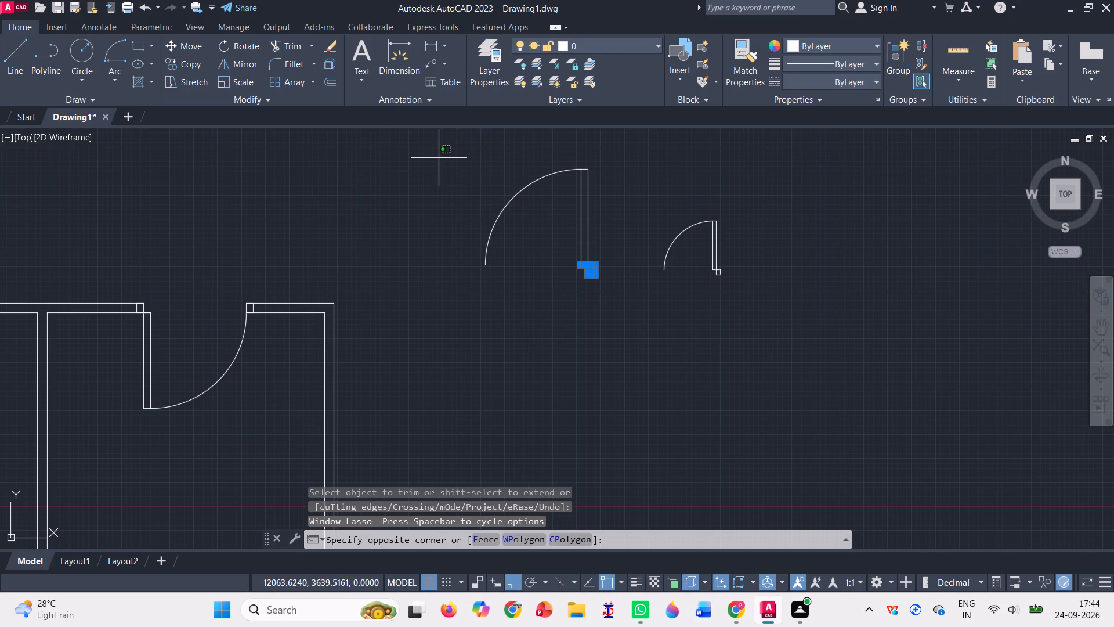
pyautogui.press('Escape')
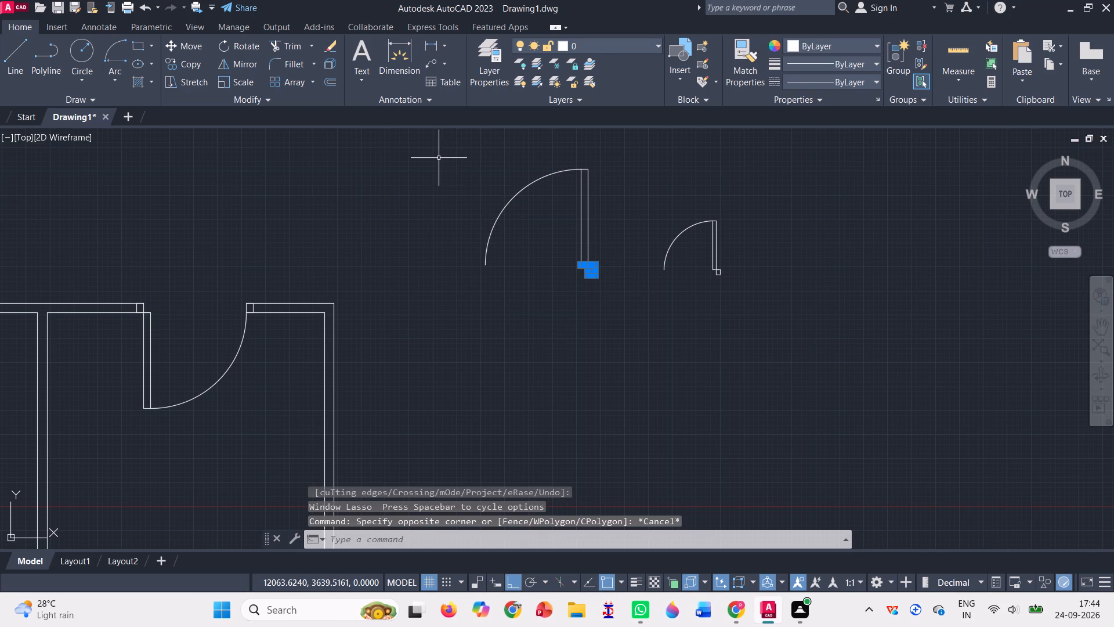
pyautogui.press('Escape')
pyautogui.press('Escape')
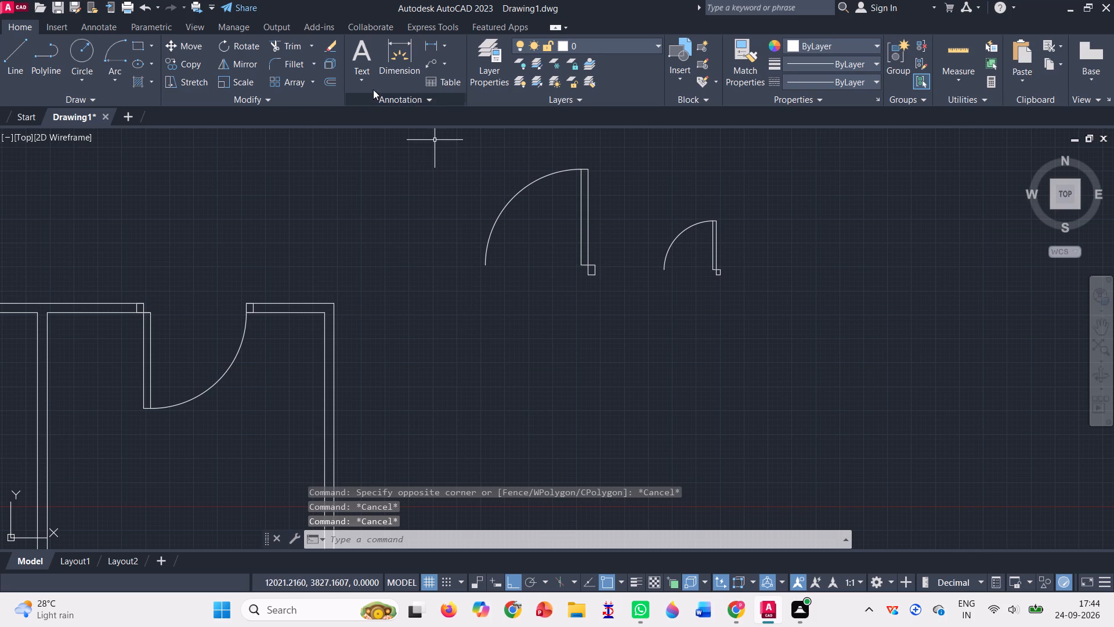
# Mirror the larger loose door about a vertical line through its jamb's lower-right corner, keeping the original.
pyautogui.click(237, 67)
pyautogui.moveTo(435, 180); pyautogui.dragTo(486, 185)
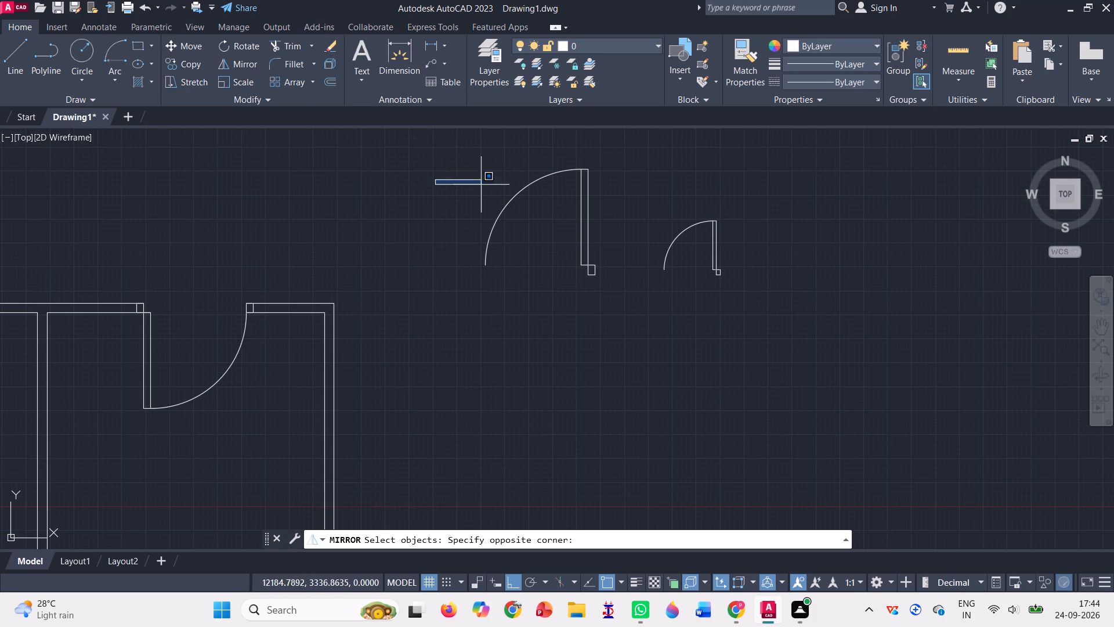
pyautogui.moveTo(486, 185); pyautogui.dragTo(603, 293)
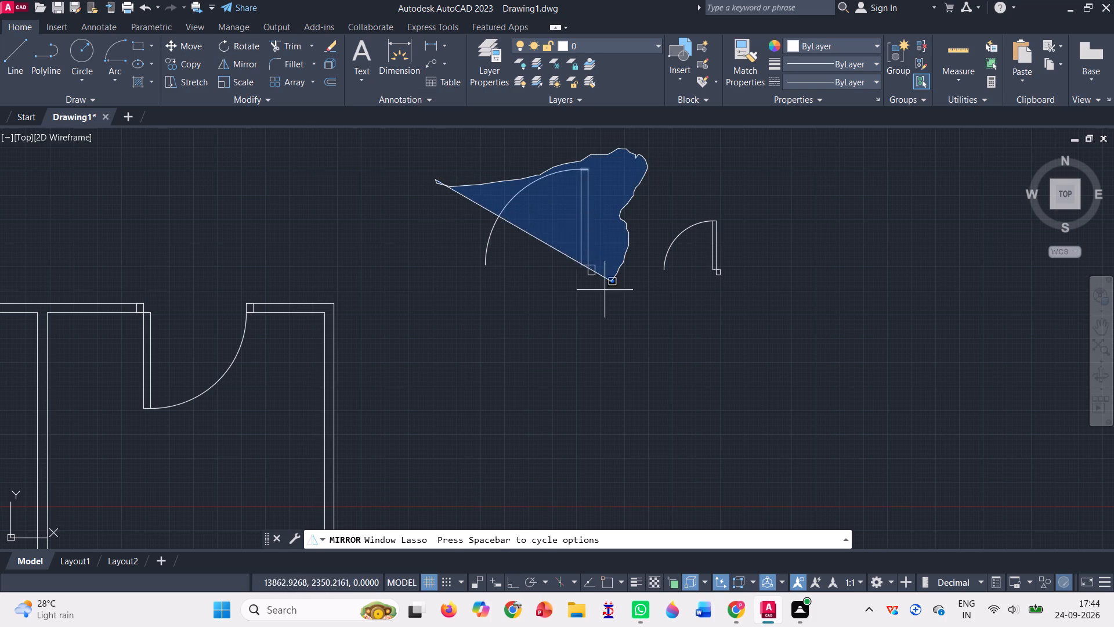
pyautogui.moveTo(603, 293); pyautogui.dragTo(500, 333)
pyautogui.press('Return')
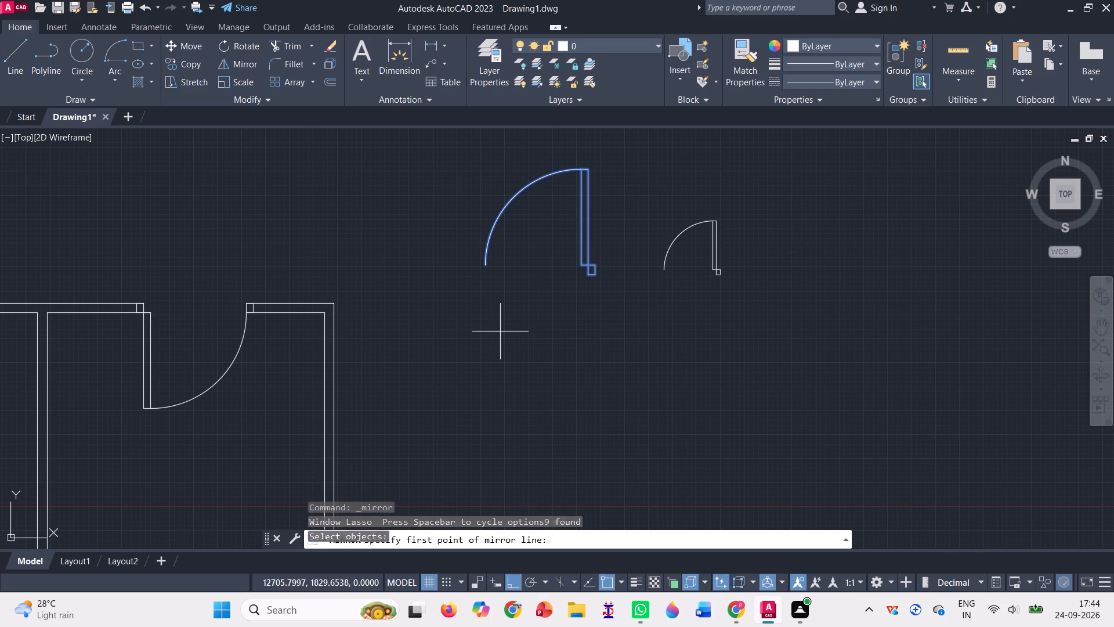
pyautogui.click(601, 275)
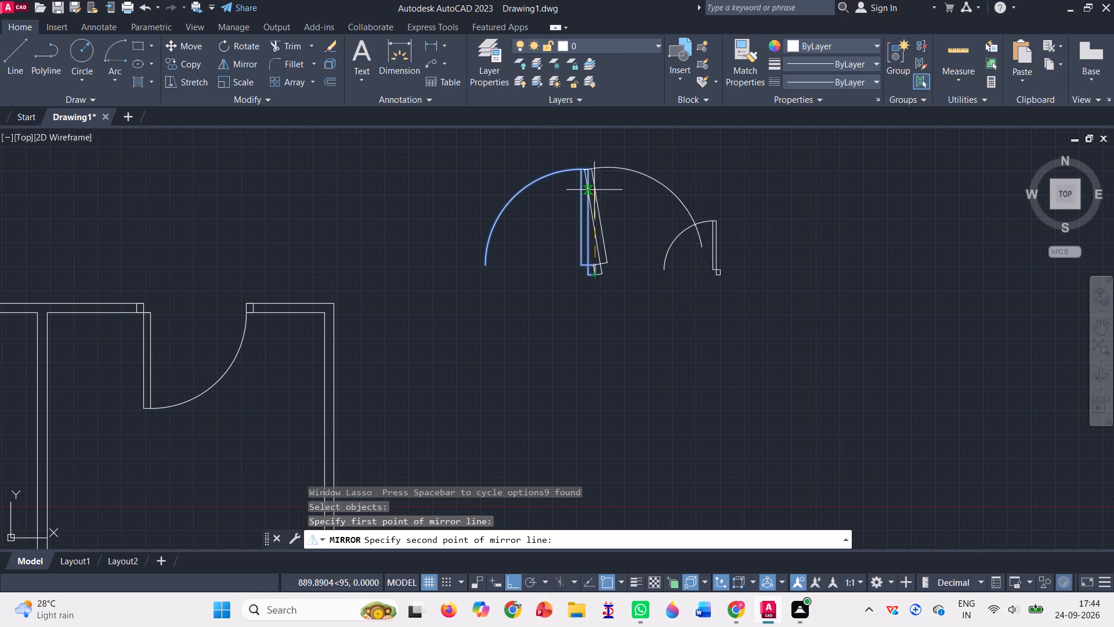
pyautogui.click(599, 158)
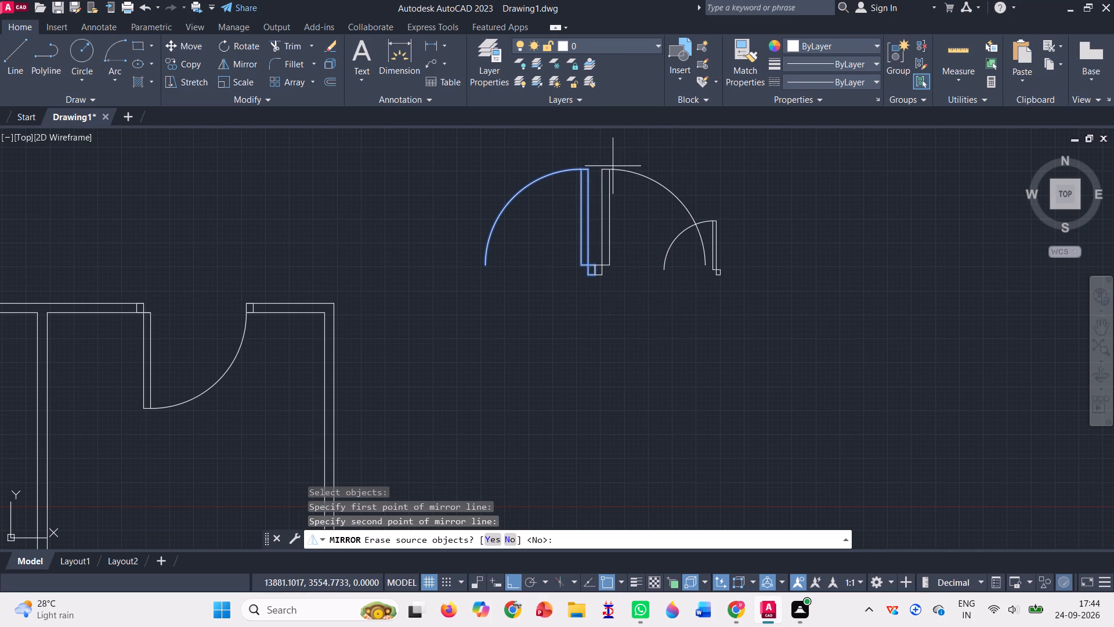
pyautogui.click(591, 134)
pyautogui.press('Return')
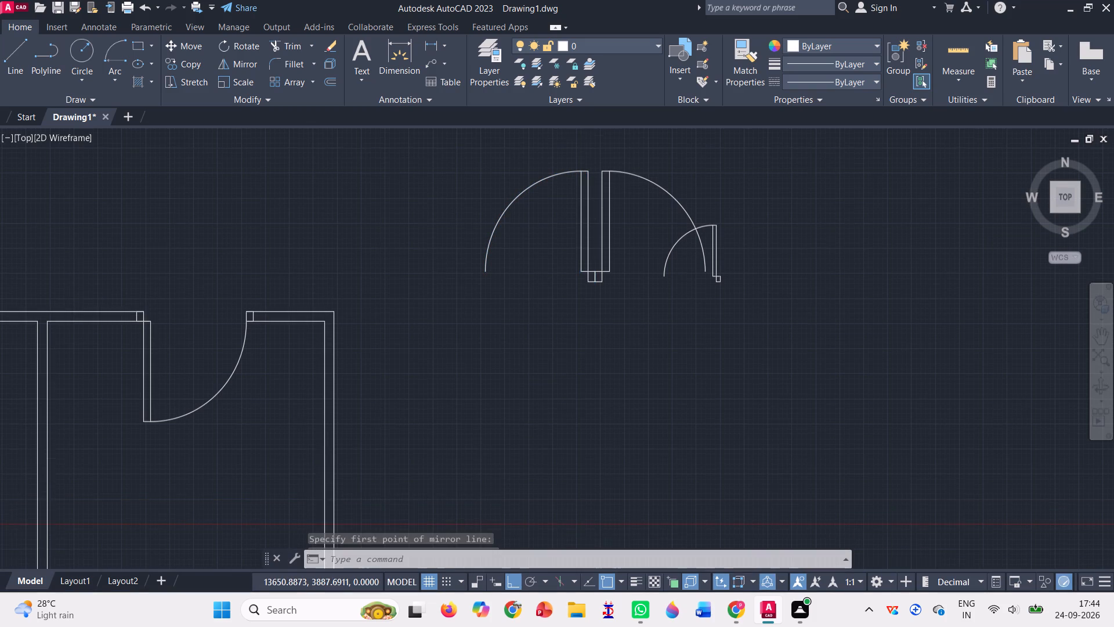
# Trim away the whole original larger door and its jamb, leaving only the mirrored copy.
pyautogui.click(290, 42)
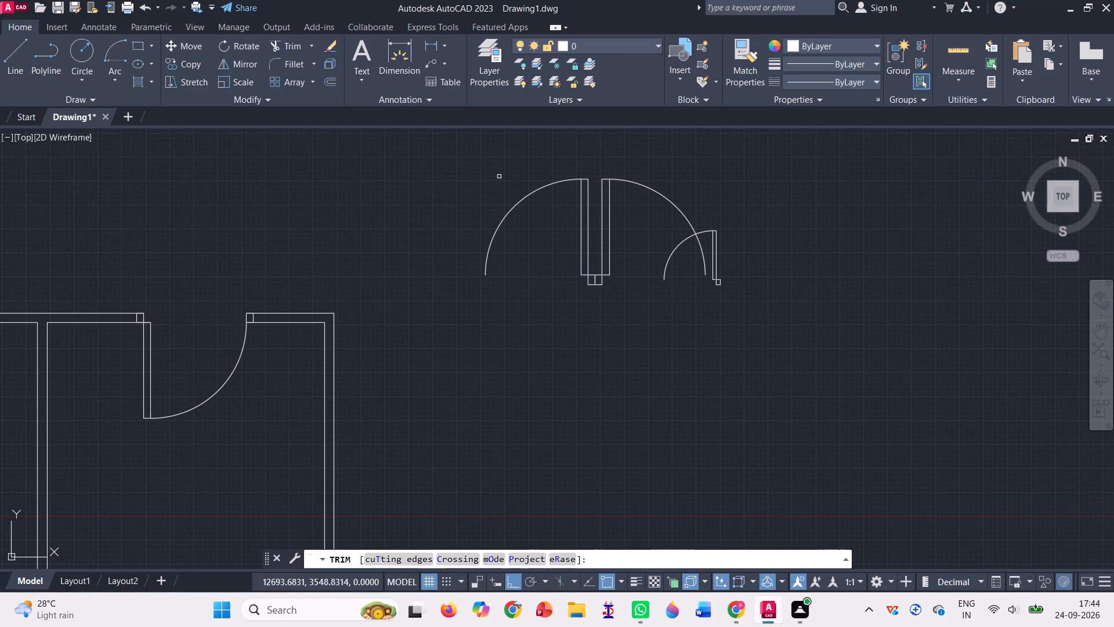
pyautogui.moveTo(495, 174); pyautogui.dragTo(579, 163)
pyautogui.scroll(2, 599, 292)
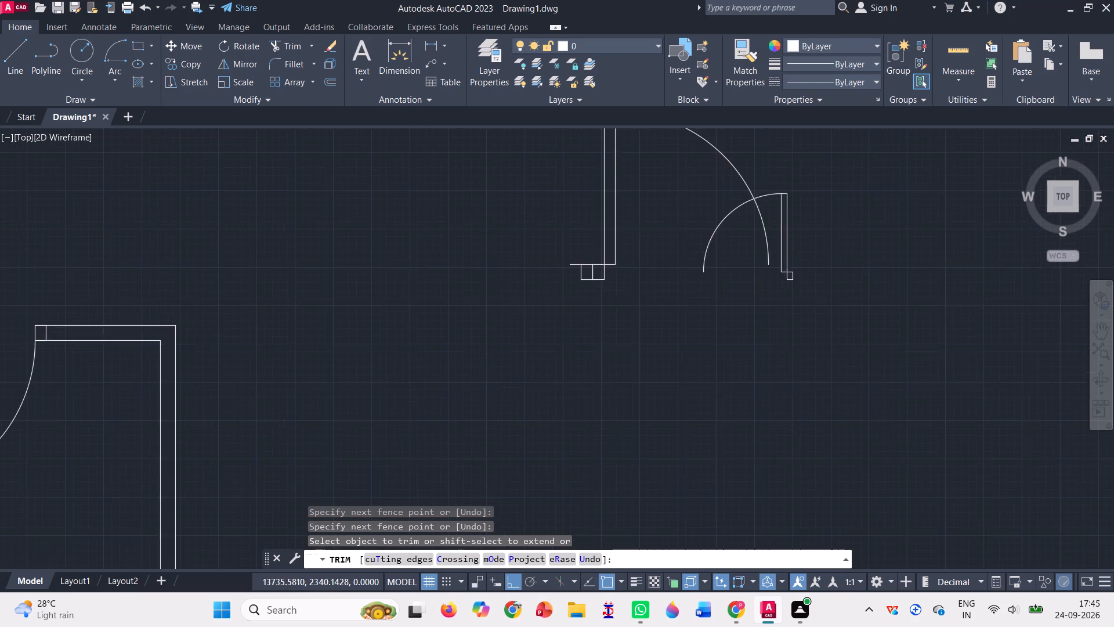
pyautogui.scroll(2, 599, 292)
pyautogui.moveTo(509, 194); pyautogui.dragTo(531, 160)
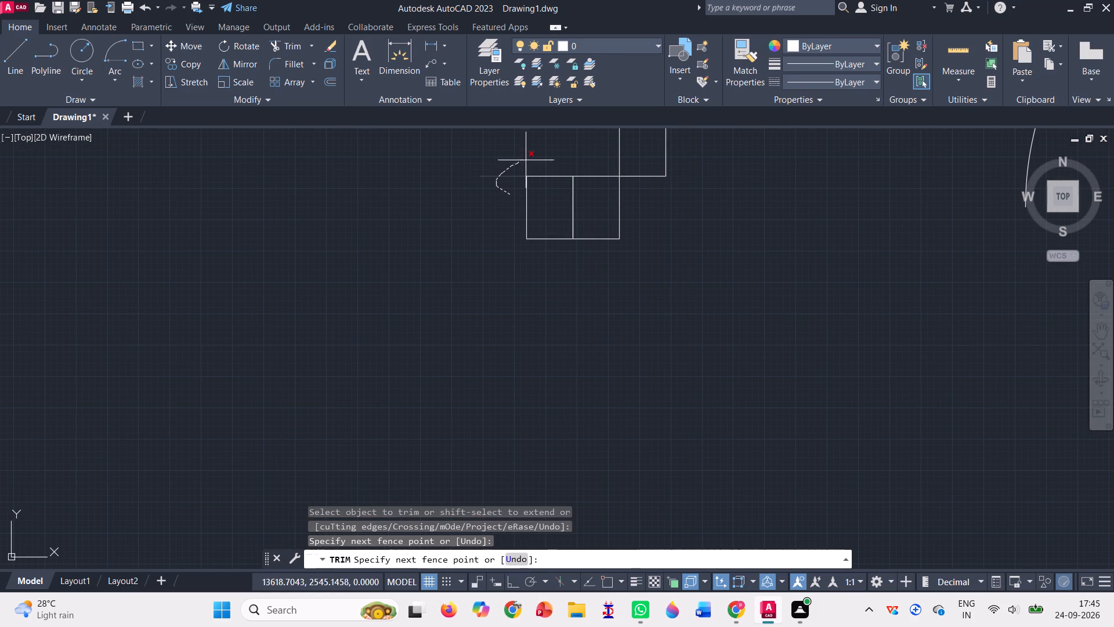
pyautogui.moveTo(531, 160); pyautogui.dragTo(545, 190)
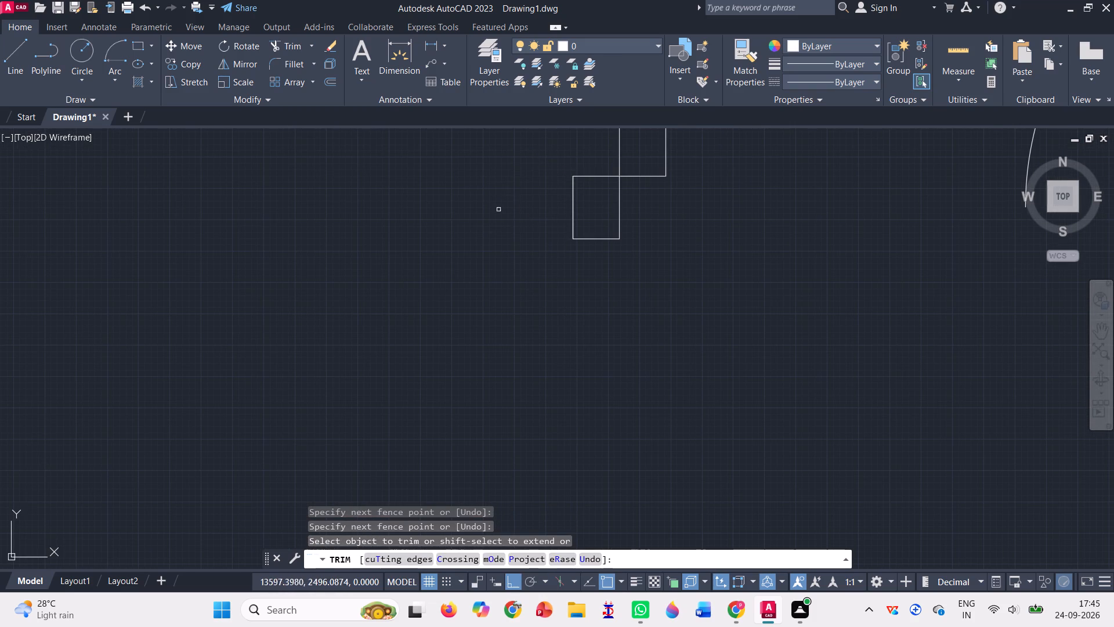
pyautogui.scroll(-4, 489, 229)
pyautogui.scroll(1, 489, 230)
pyautogui.scroll(-2, 573, 194)
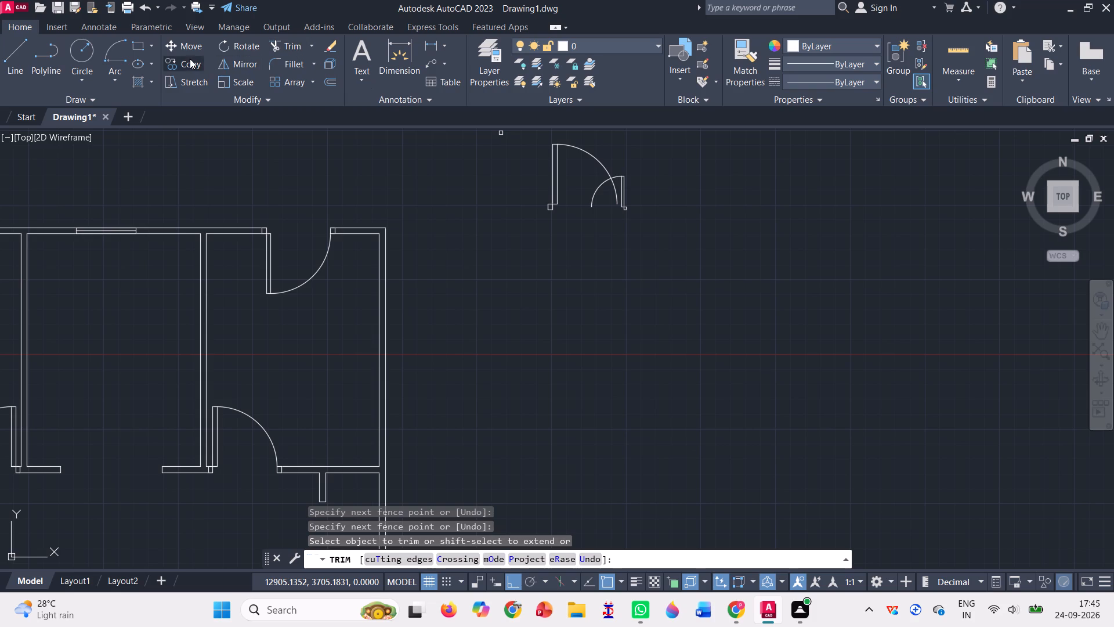
# Move the smaller loose door with Ortho off so its arc's free end meets the free end of the larger door's arc.
pyautogui.click(194, 44)
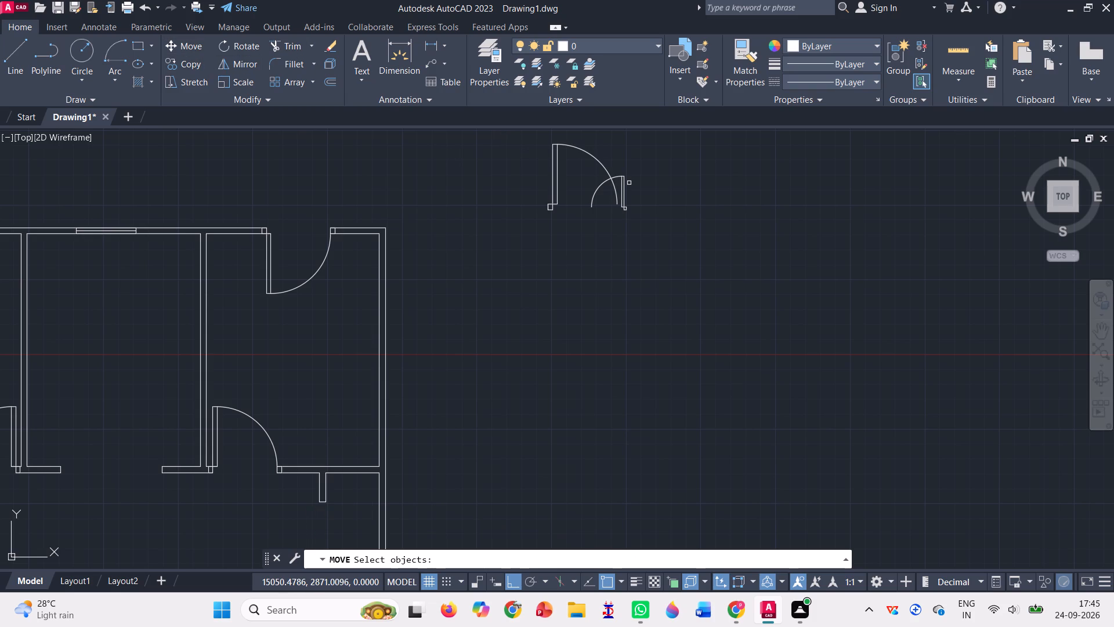
pyautogui.scroll(4, 629, 183)
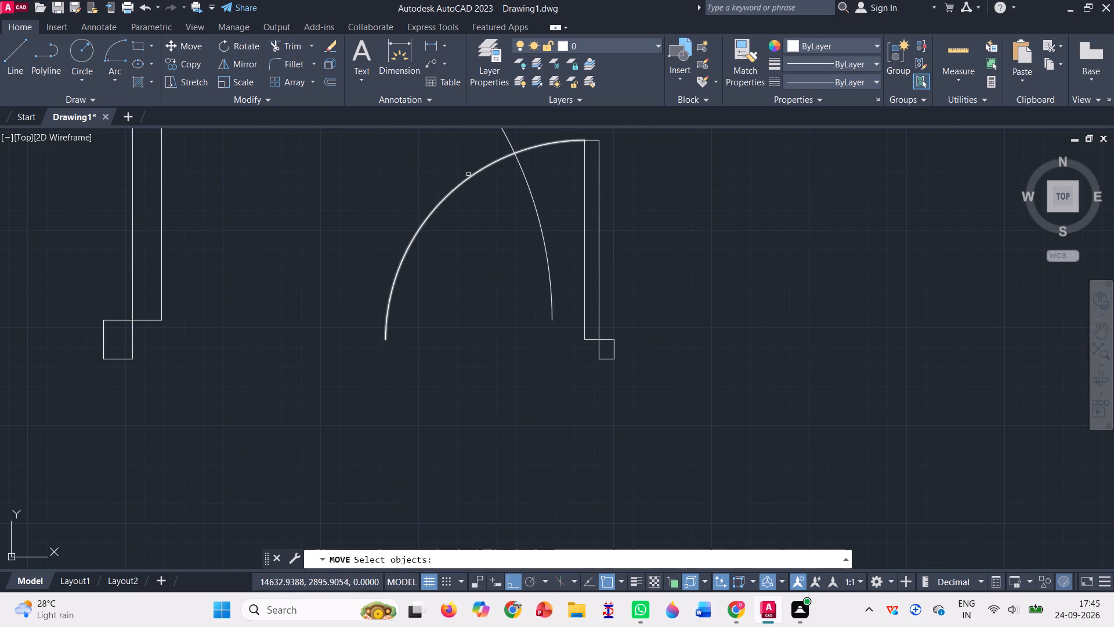
pyautogui.click(462, 181)
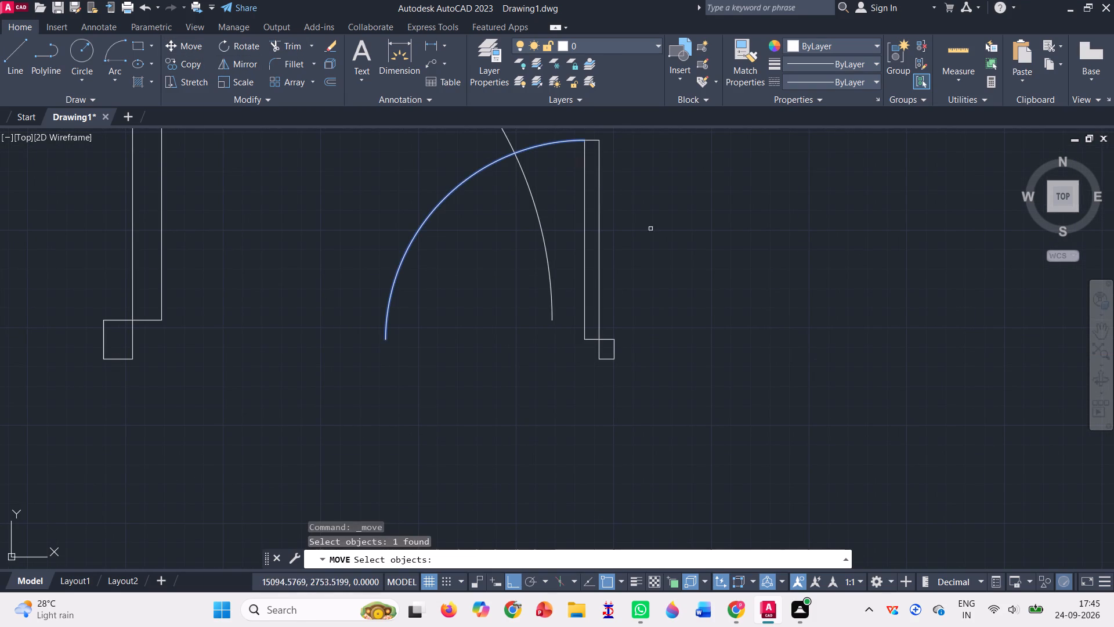
pyautogui.moveTo(558, 388); pyautogui.dragTo(568, 256)
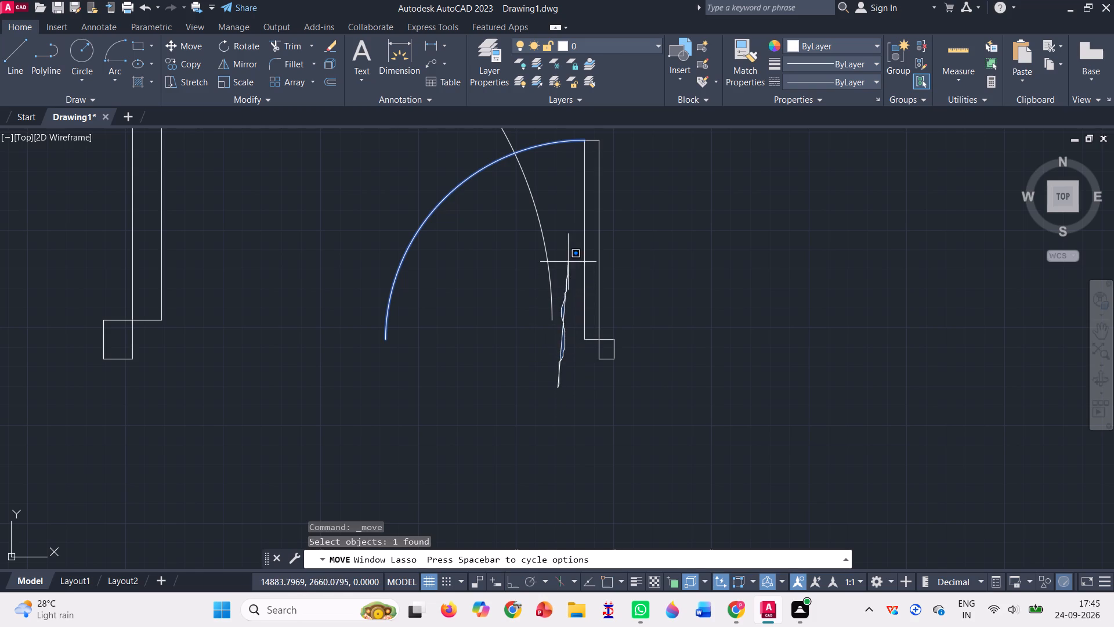
pyautogui.moveTo(568, 256); pyautogui.dragTo(588, 124)
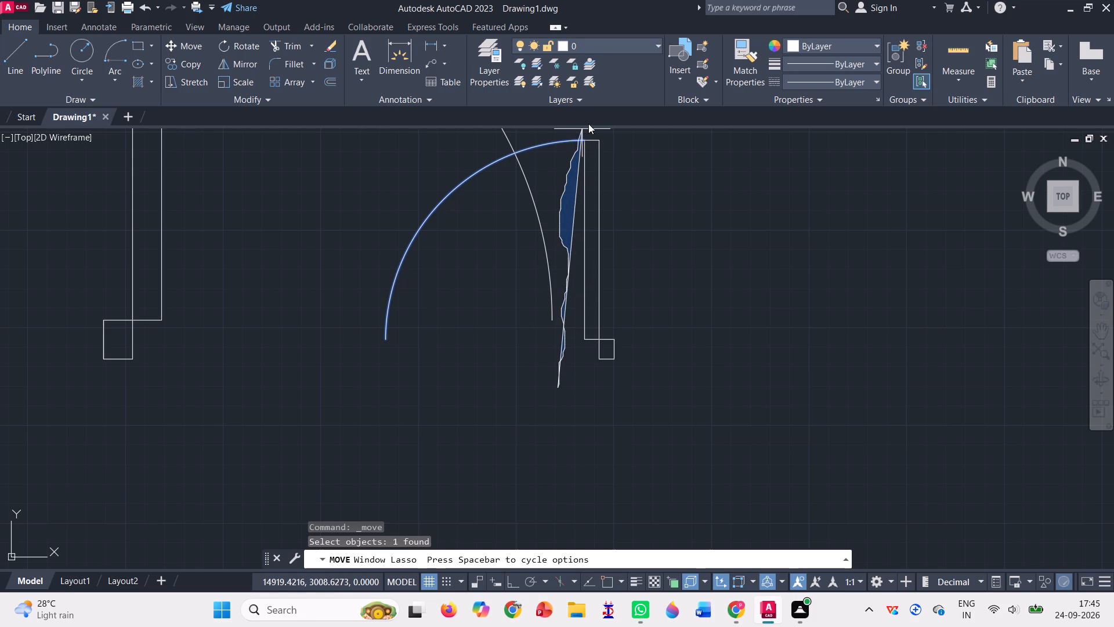
pyautogui.moveTo(588, 124); pyautogui.dragTo(777, 255)
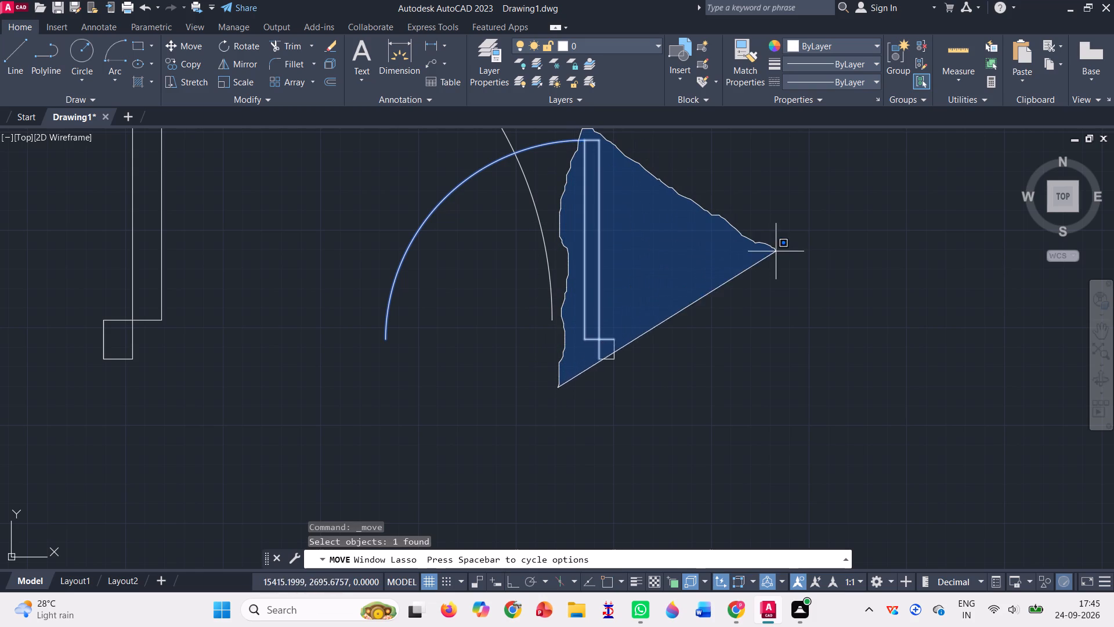
pyautogui.moveTo(777, 255); pyautogui.dragTo(793, 308)
pyautogui.press('Return')
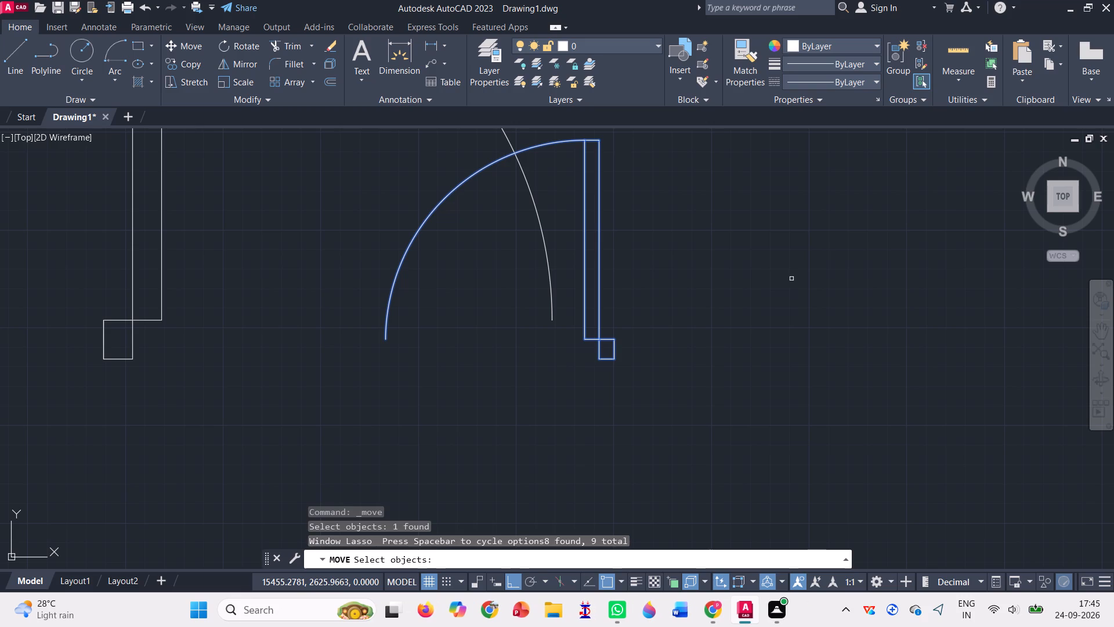
pyautogui.click(385, 339)
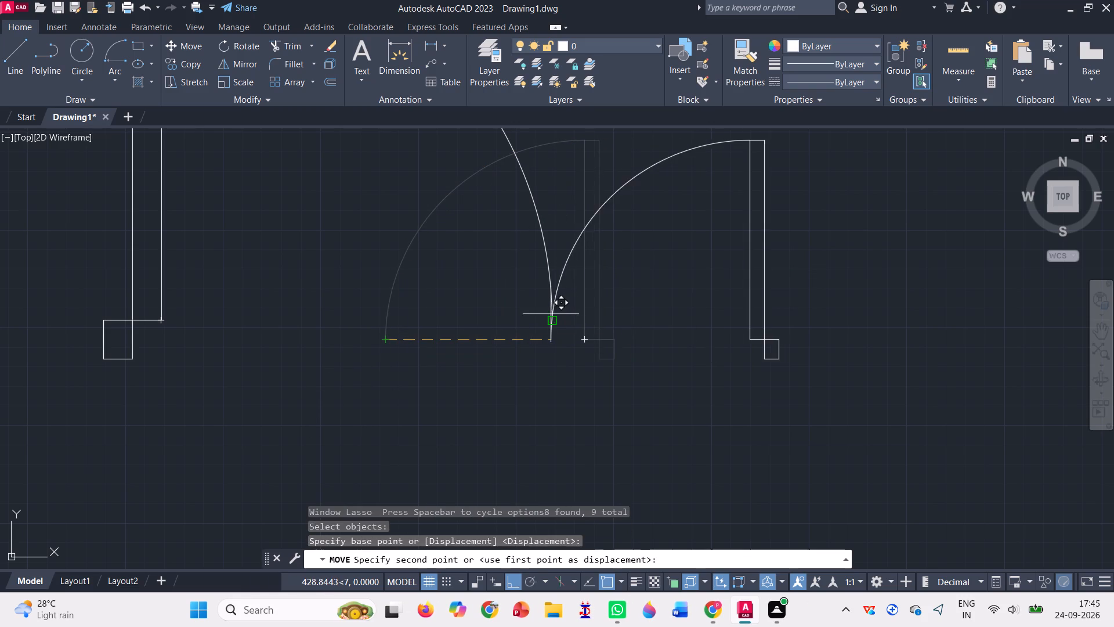
pyautogui.click(515, 582)
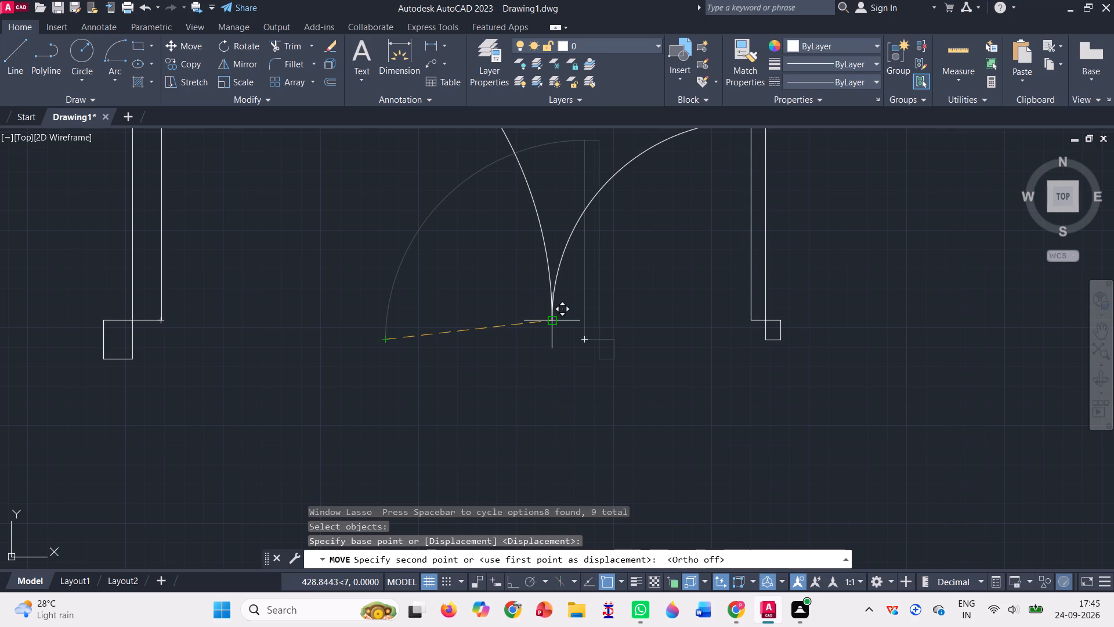
pyautogui.click(552, 321)
pyautogui.scroll(-2, 606, 363)
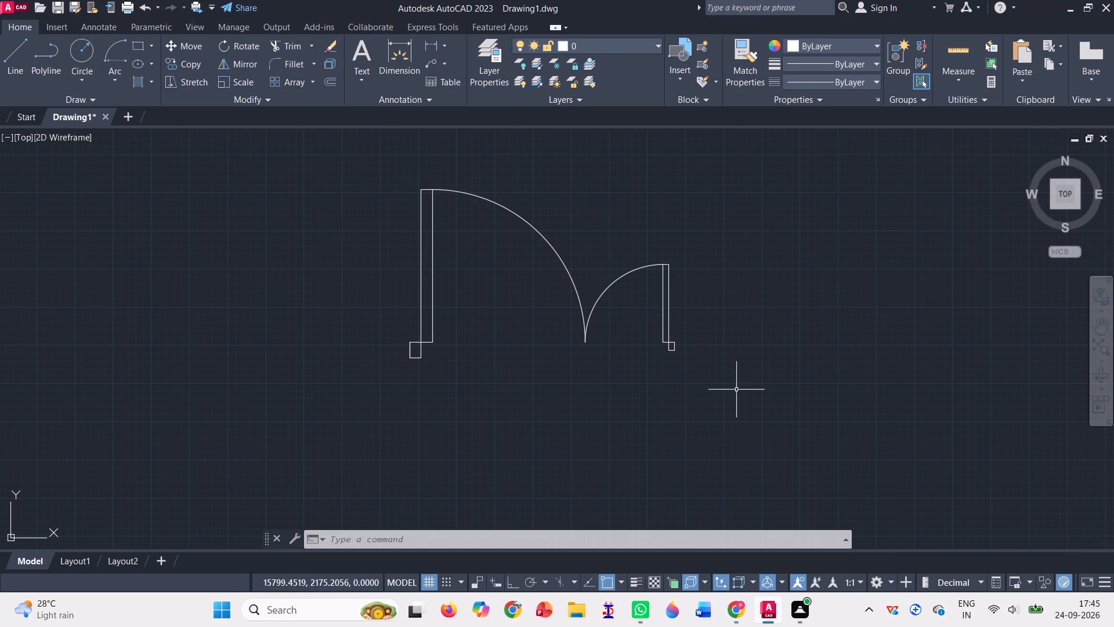
# Trim away the small jamb at the foot of the smaller door leaf.
pyautogui.scroll(4, 688, 359)
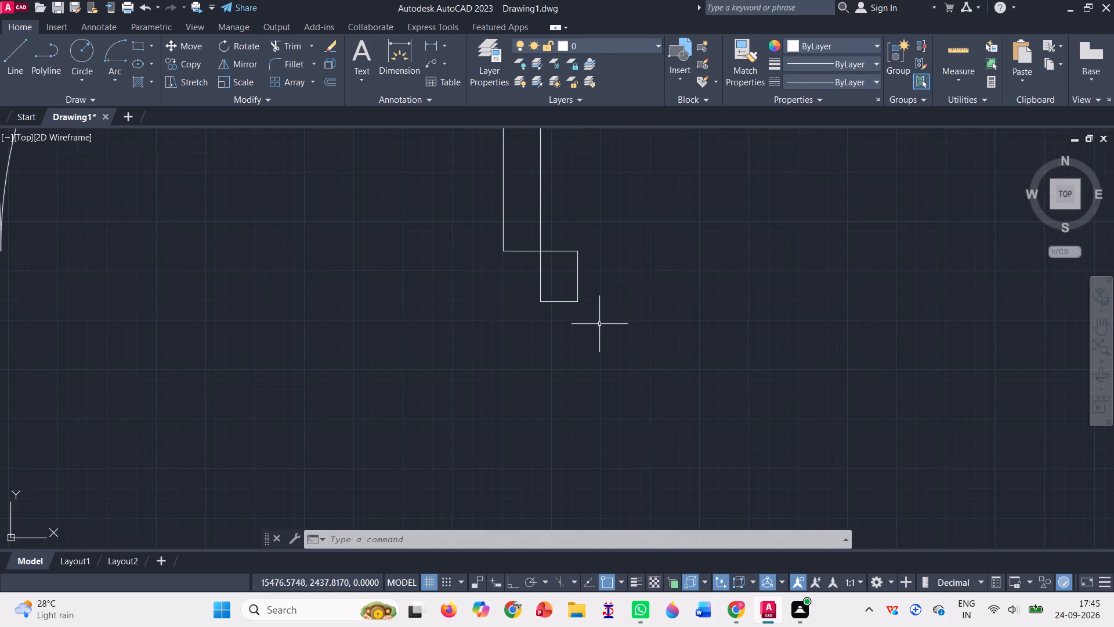
pyautogui.click(284, 49)
pyautogui.moveTo(554, 231); pyautogui.dragTo(558, 250)
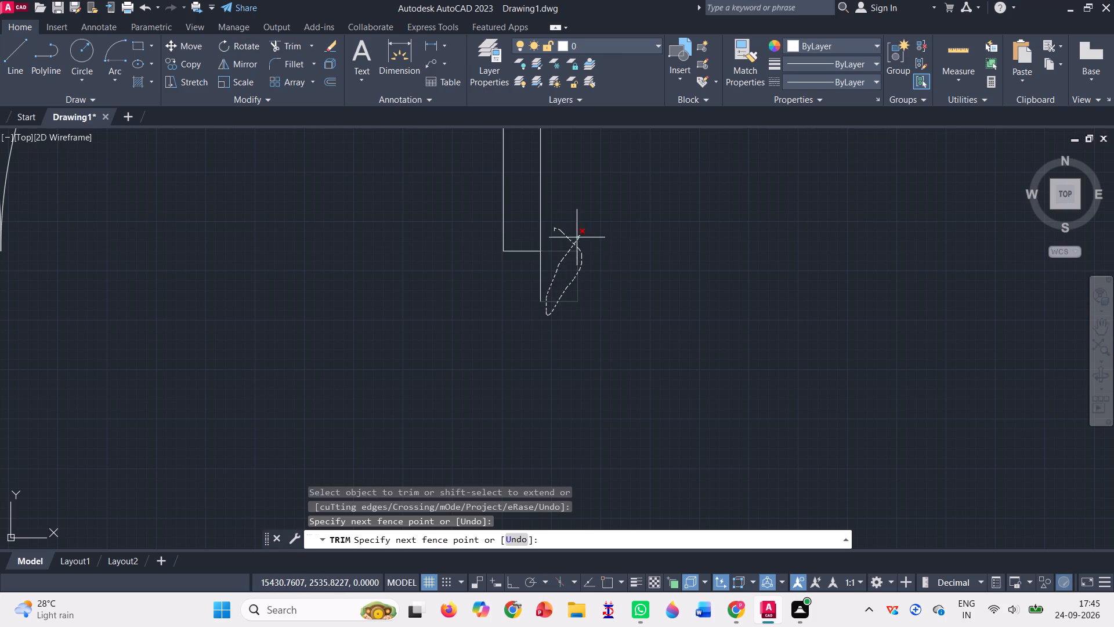
pyautogui.moveTo(558, 250); pyautogui.dragTo(530, 279)
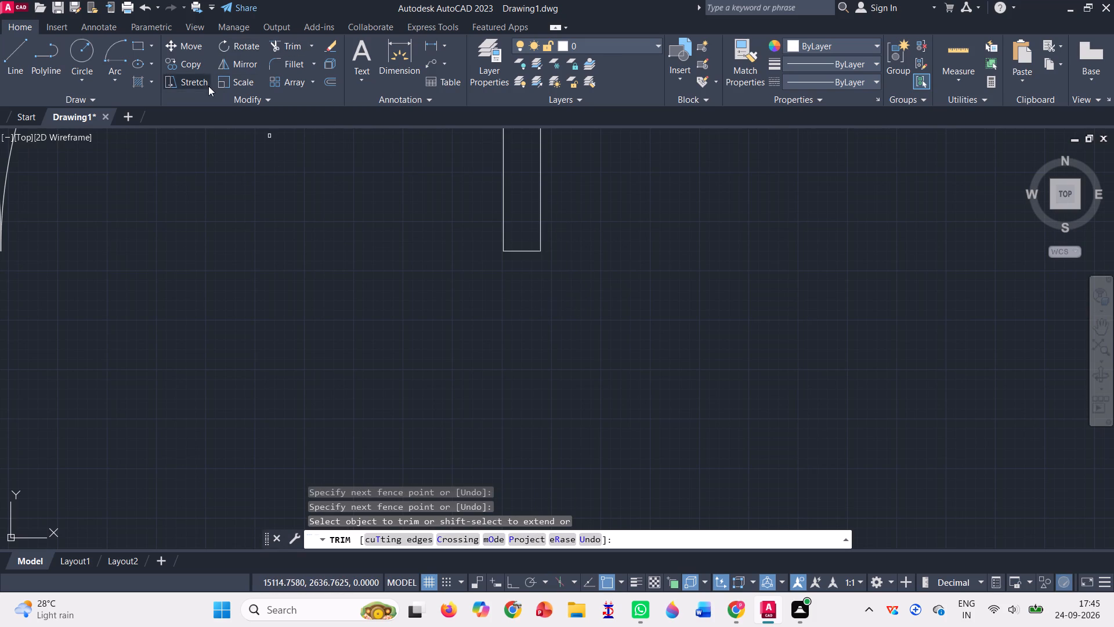
# Draw a closed 74.2 wide by 100 high jamb rectangle with lines from the smaller door leaf's lower-right corner.
pyautogui.click(16, 53)
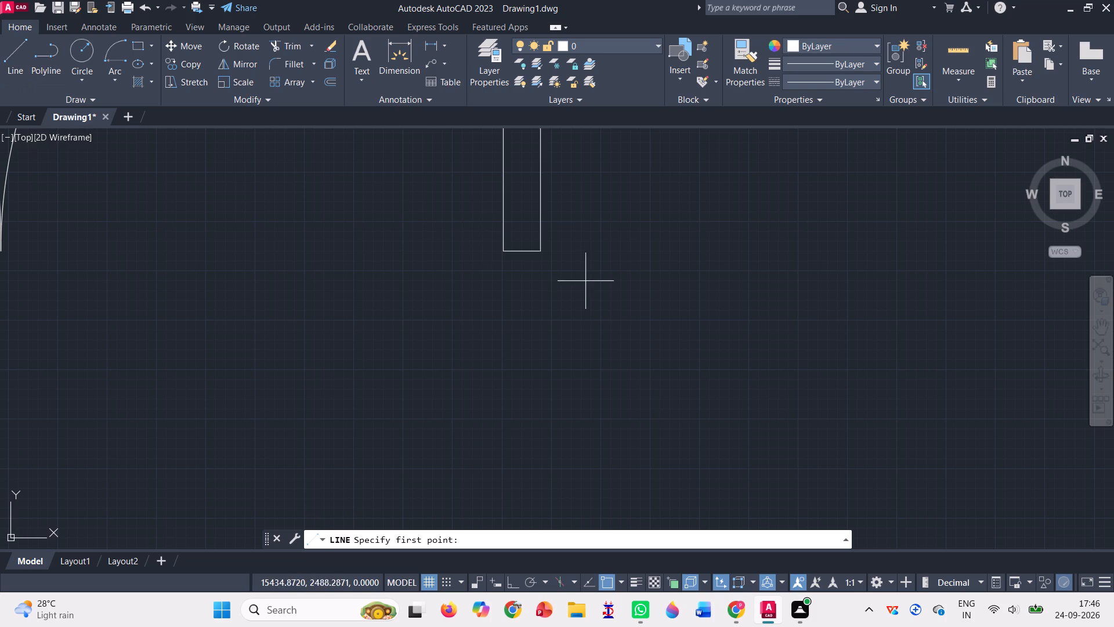
pyautogui.click(535, 251)
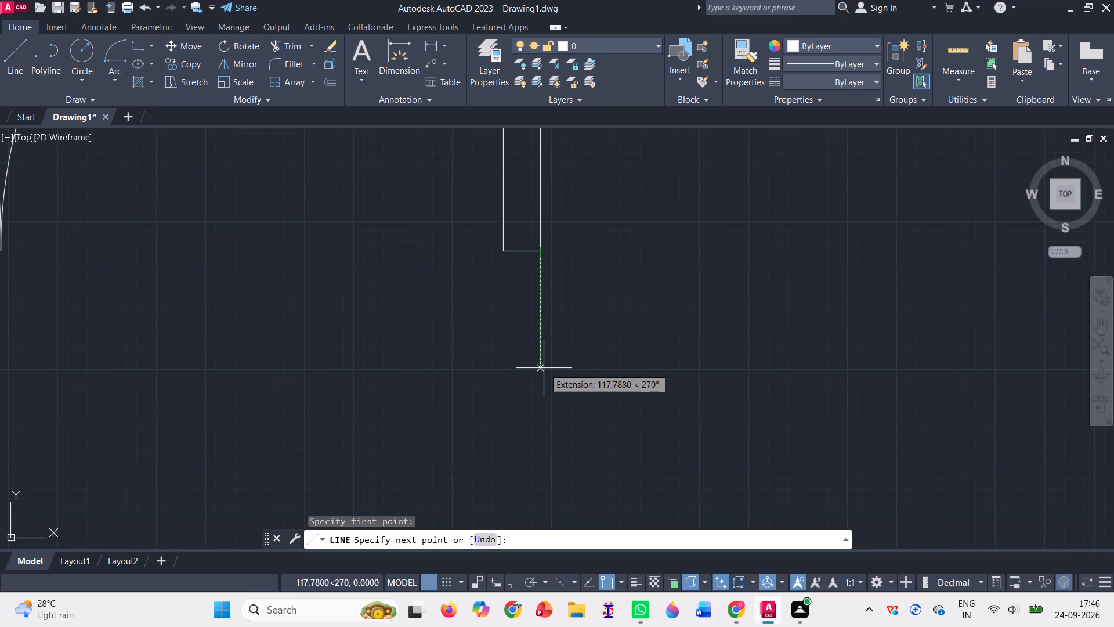
pyautogui.write('100')
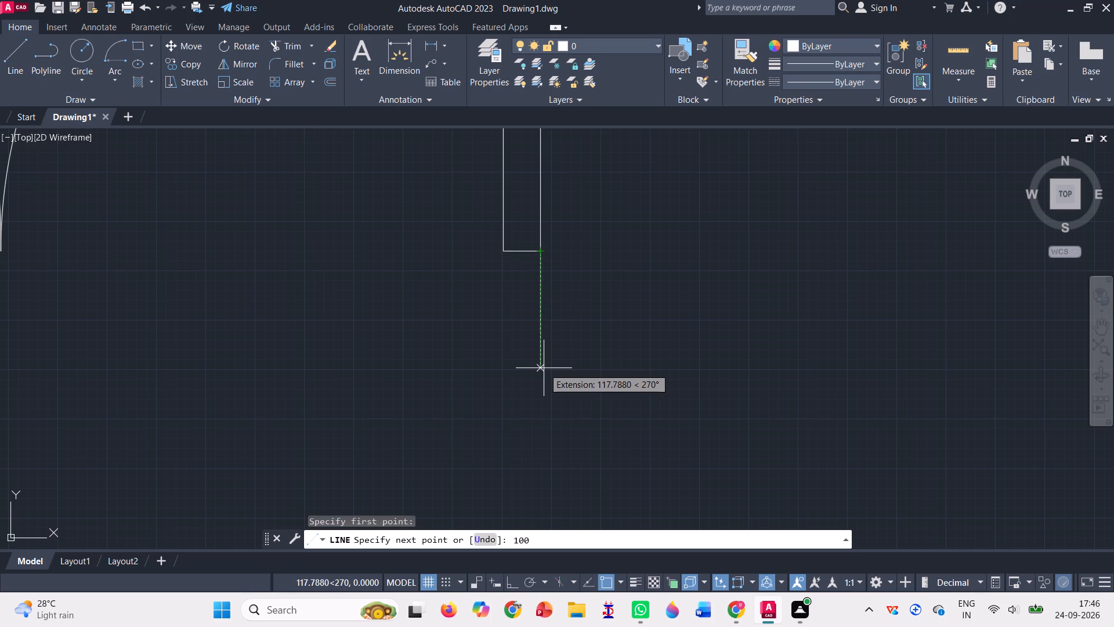
pyautogui.press('BackSpace')
pyautogui.press('0')
pyautogui.press('Return')
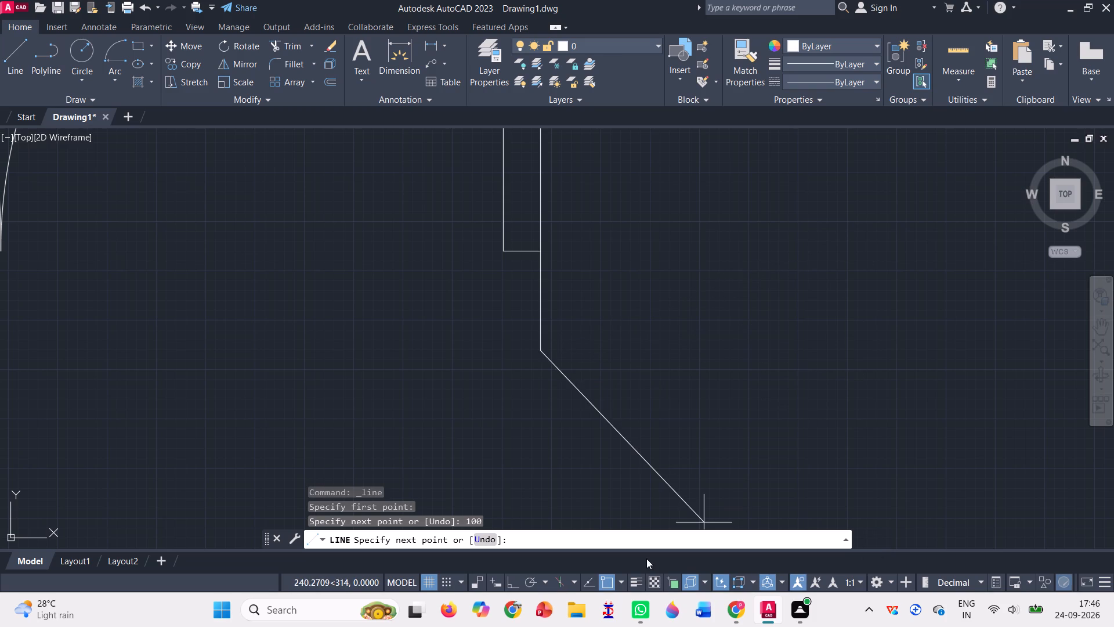
pyautogui.click(513, 582)
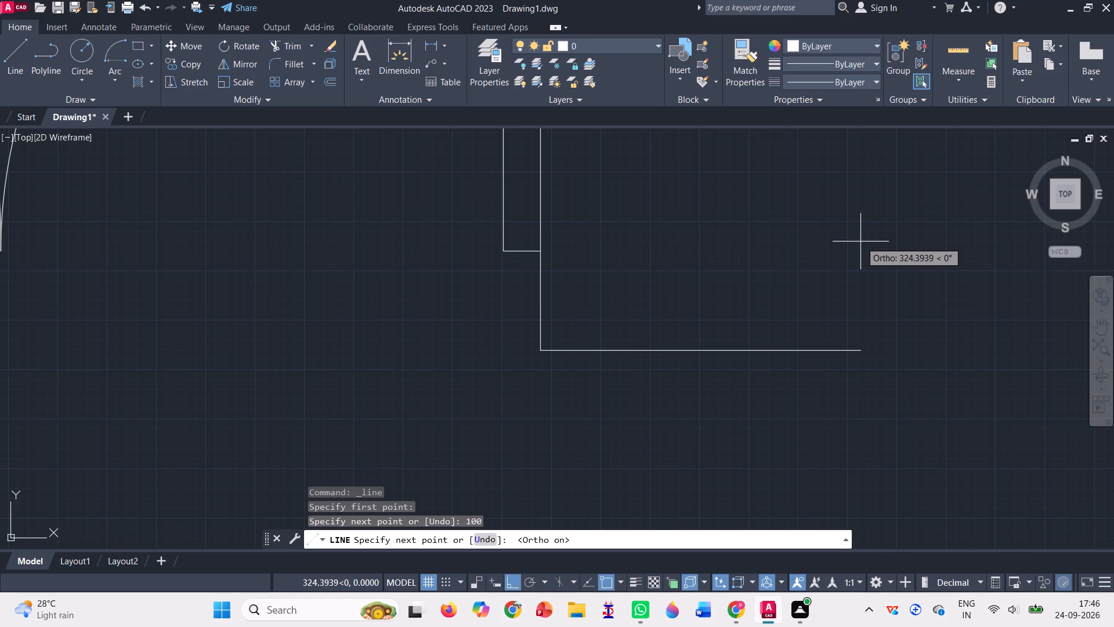
pyautogui.write('74.2')
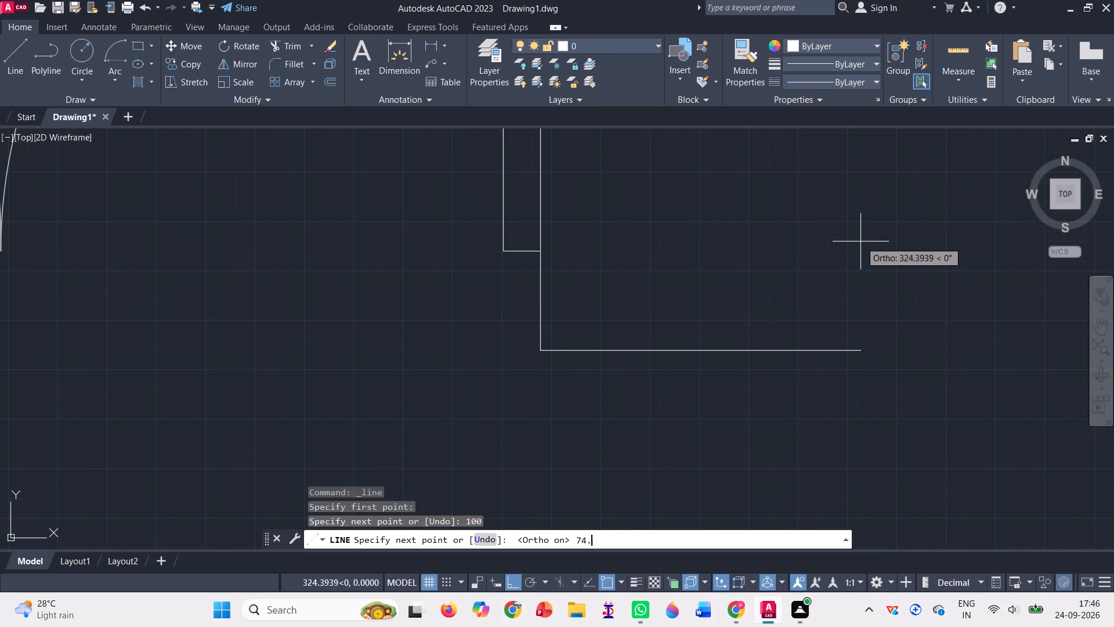
pyautogui.press('Return')
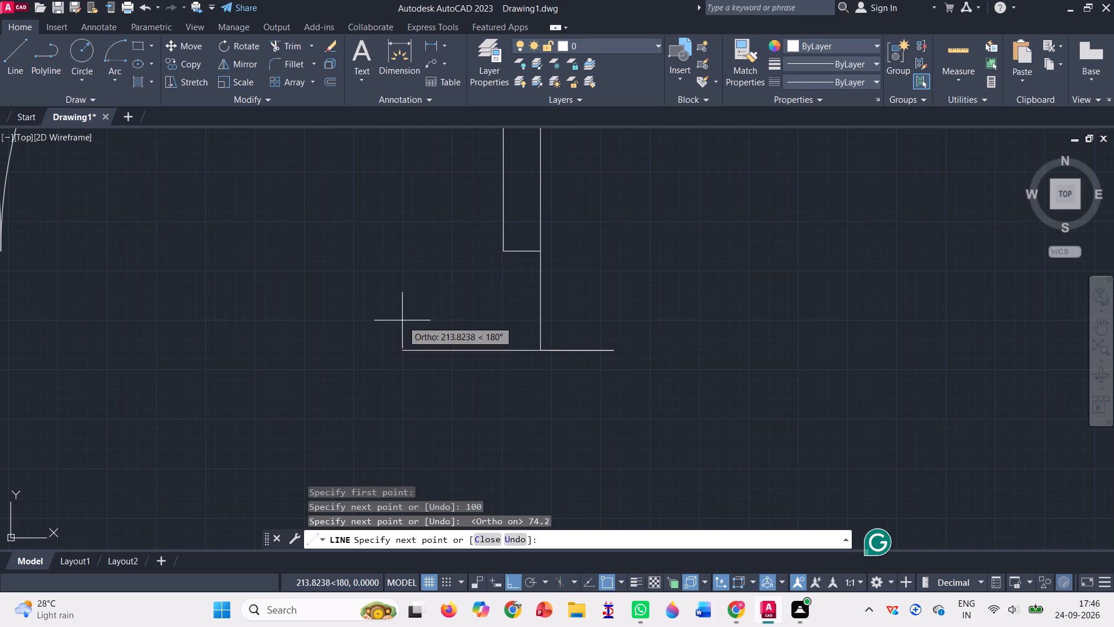
pyautogui.write('100')
pyautogui.press('Return')
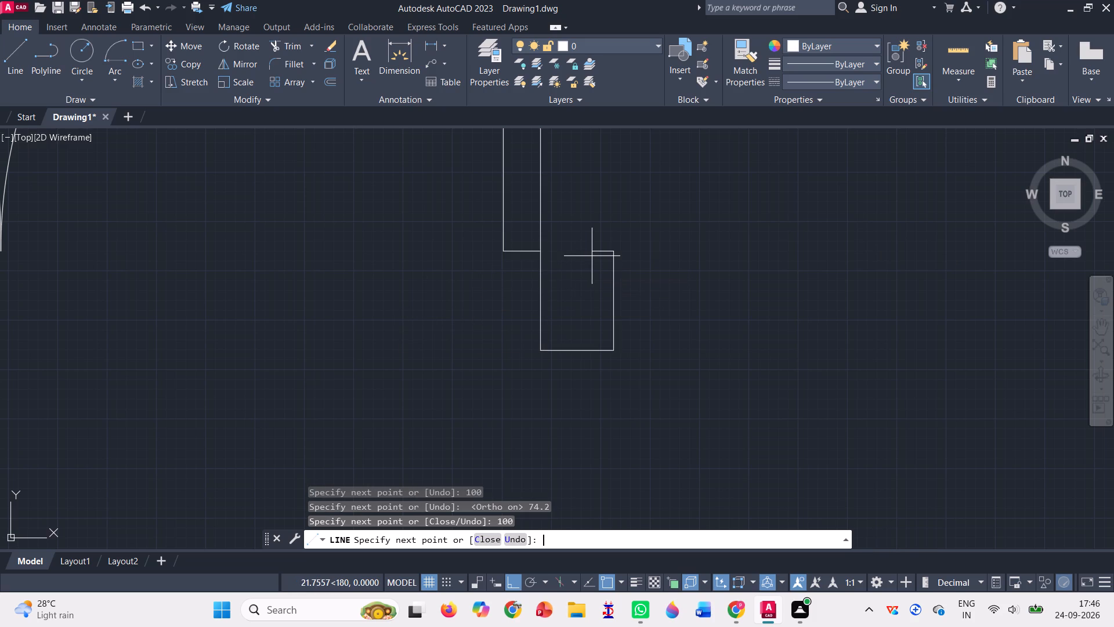
pyautogui.click(536, 255)
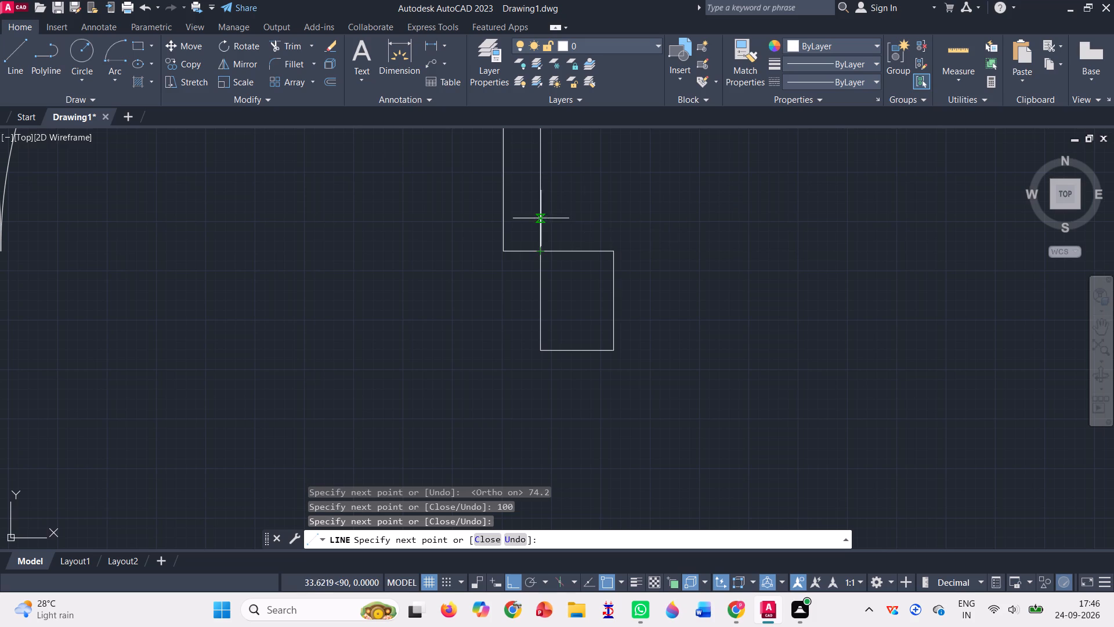
pyautogui.press('Return')
pyautogui.scroll(-4, 761, 258)
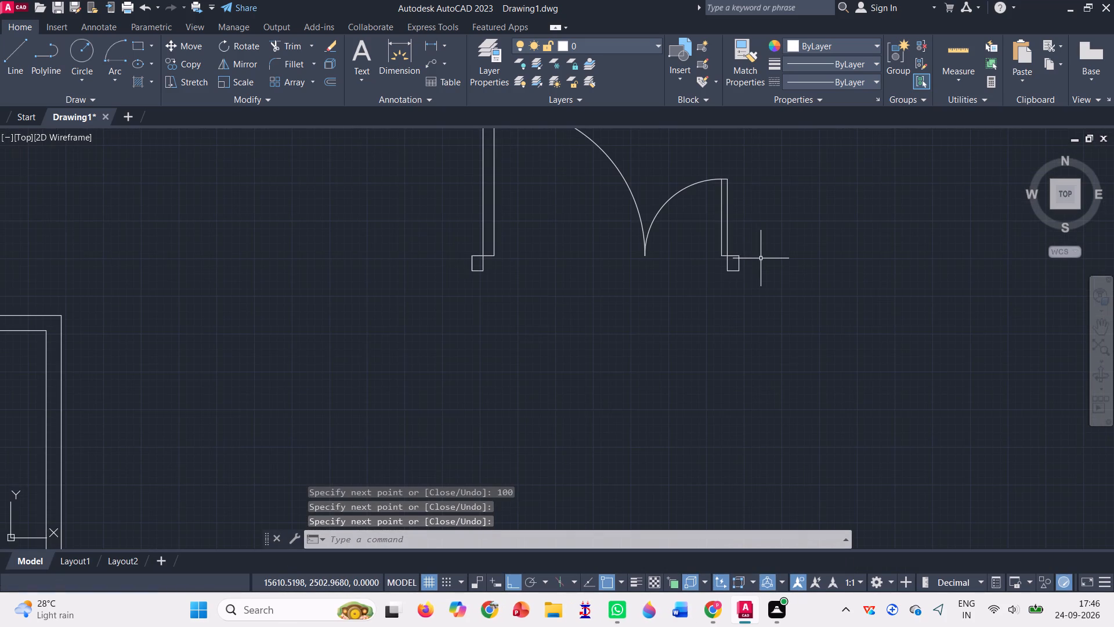
pyautogui.scroll(-2, 761, 258)
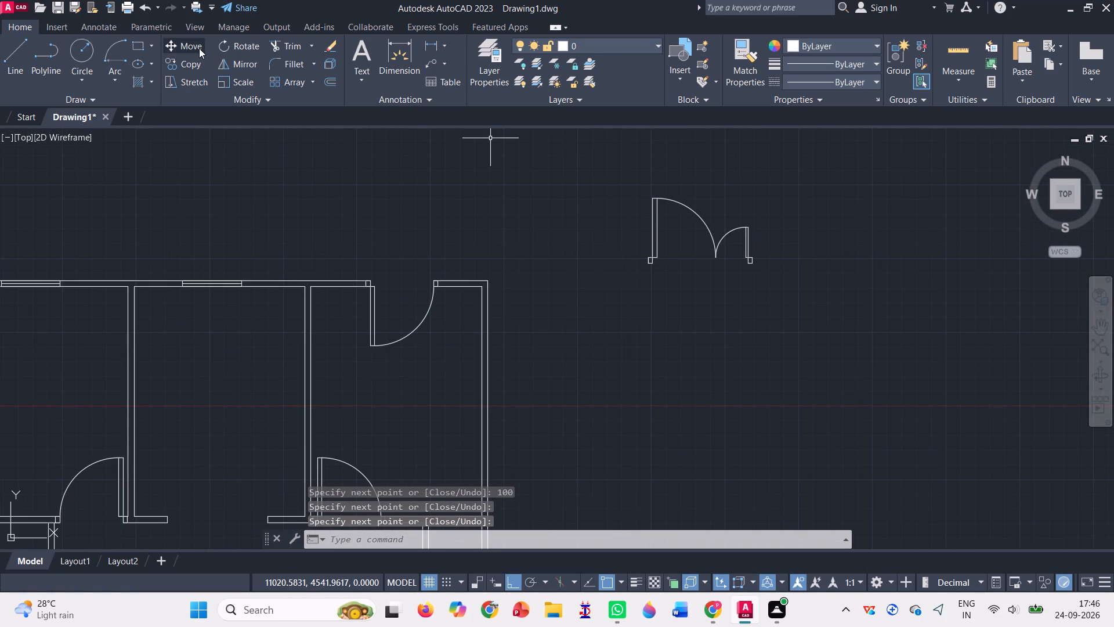
# Move the whole unequal double door with Ortho off into the bottom-middle room's exterior wall, placing its lower-left jamb corner on the outer wall line.
pyautogui.click(199, 48)
pyautogui.moveTo(635, 286); pyautogui.dragTo(616, 262)
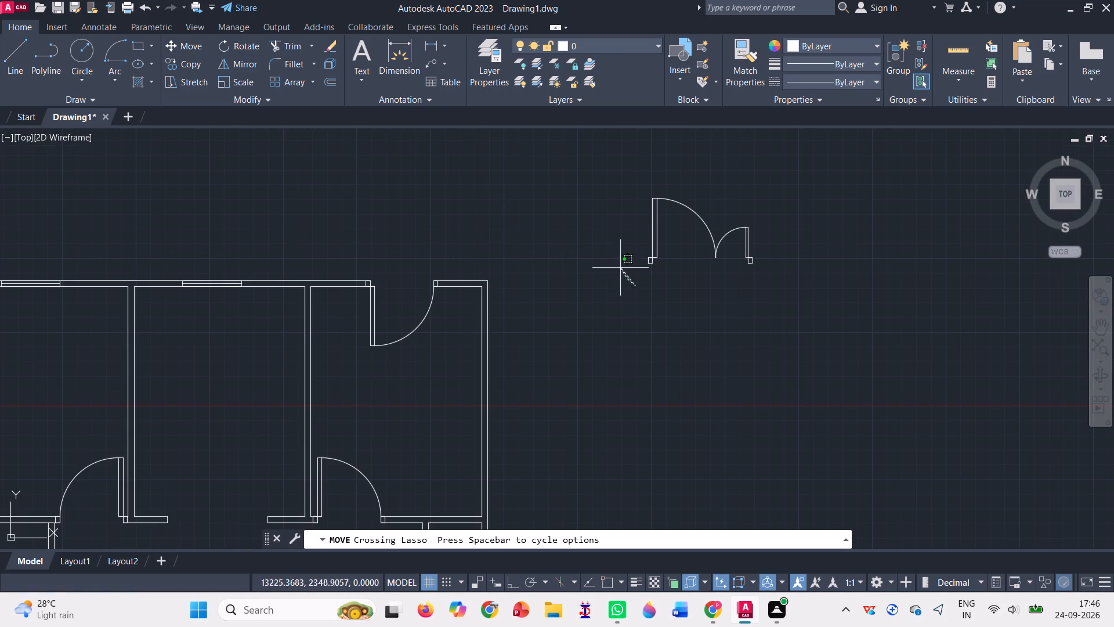
pyautogui.moveTo(616, 262); pyautogui.dragTo(803, 253)
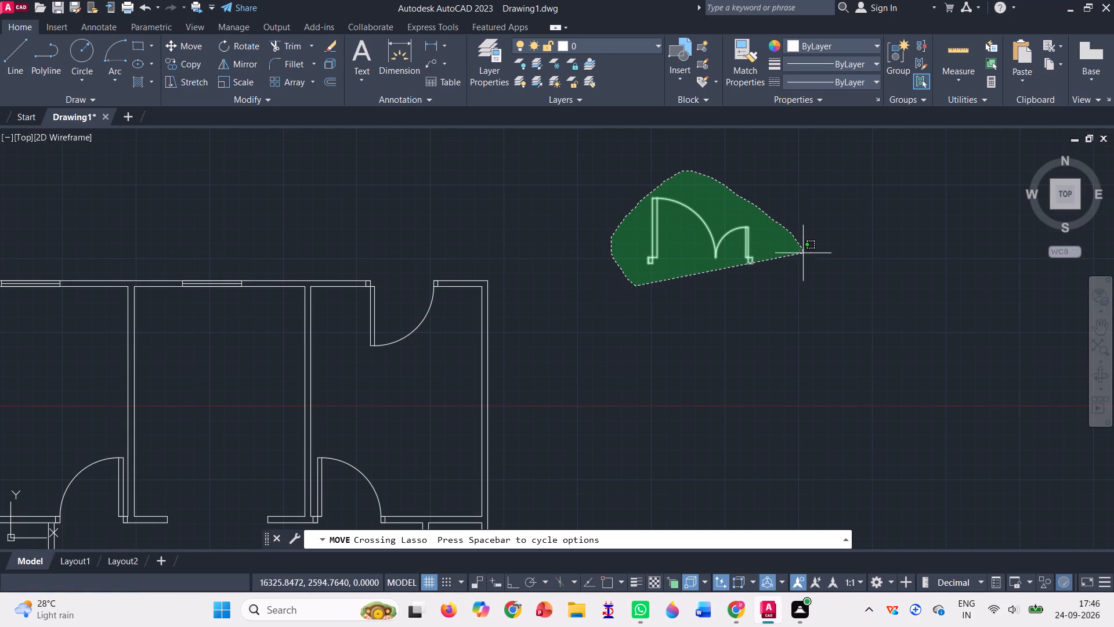
pyautogui.moveTo(803, 253); pyautogui.dragTo(807, 260)
pyautogui.press('Return')
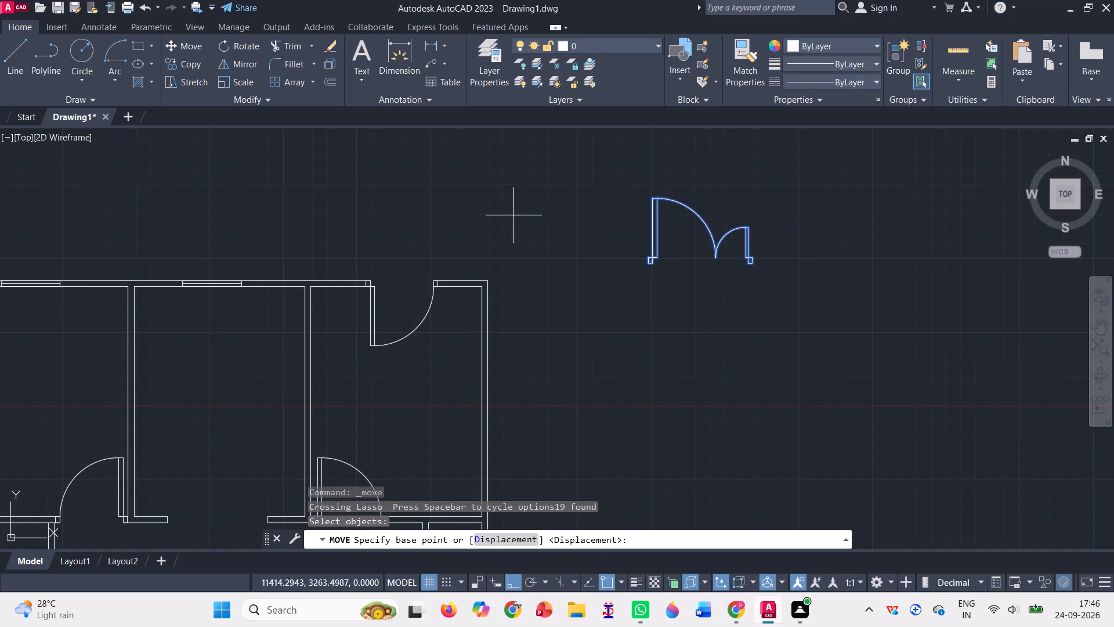
pyautogui.scroll(3, 562, 264)
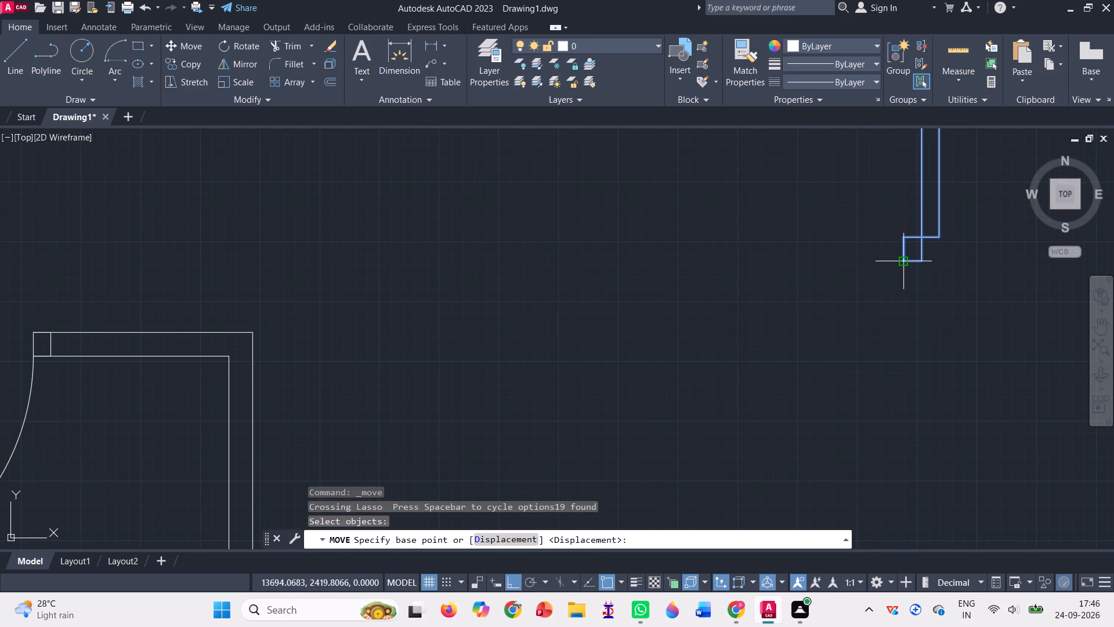
pyautogui.click(905, 258)
pyautogui.scroll(-4, 770, 290)
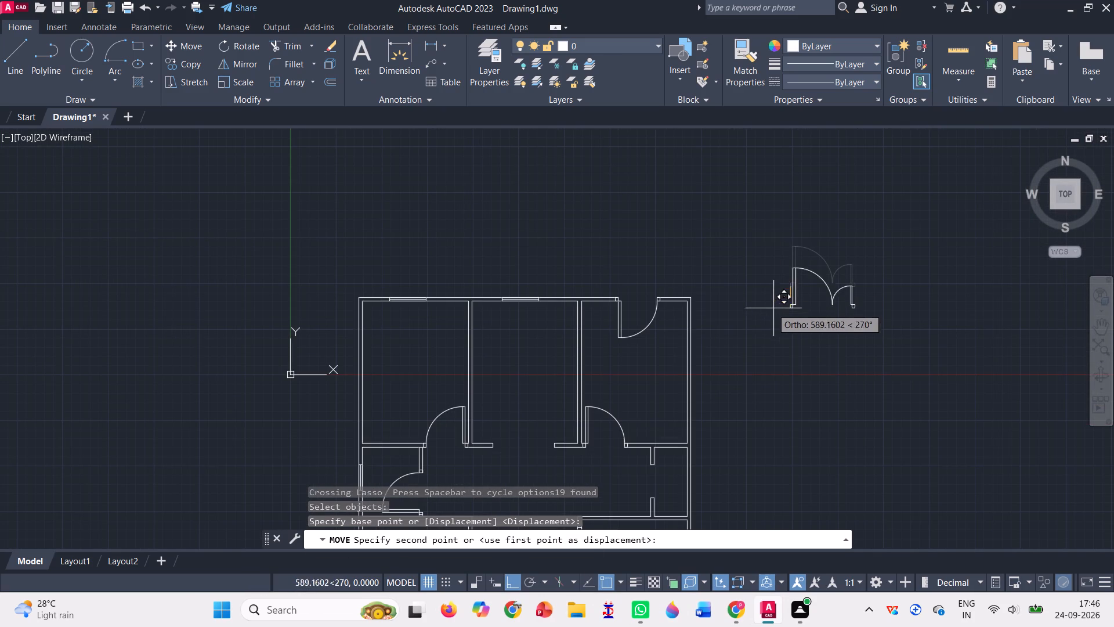
pyautogui.click(508, 585)
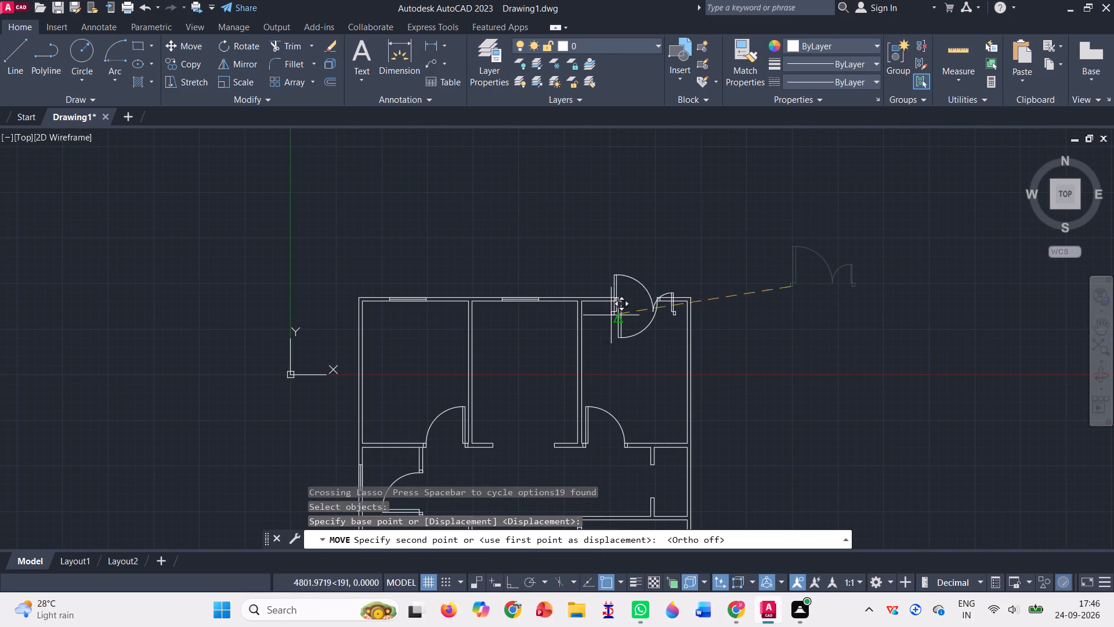
pyautogui.scroll(-2, 586, 272)
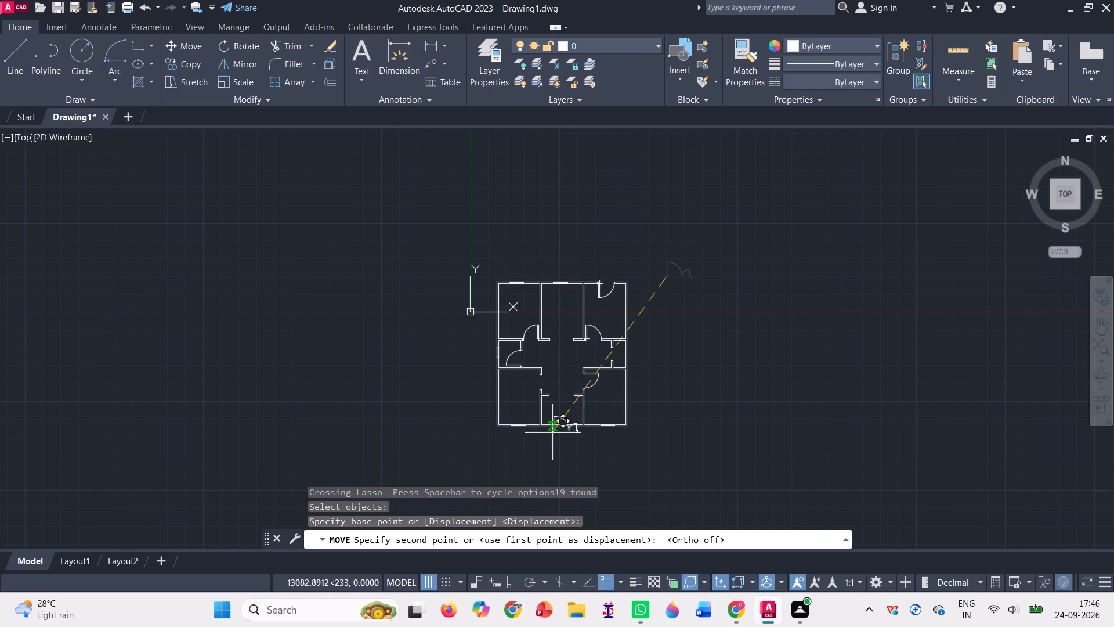
pyautogui.scroll(3, 552, 433)
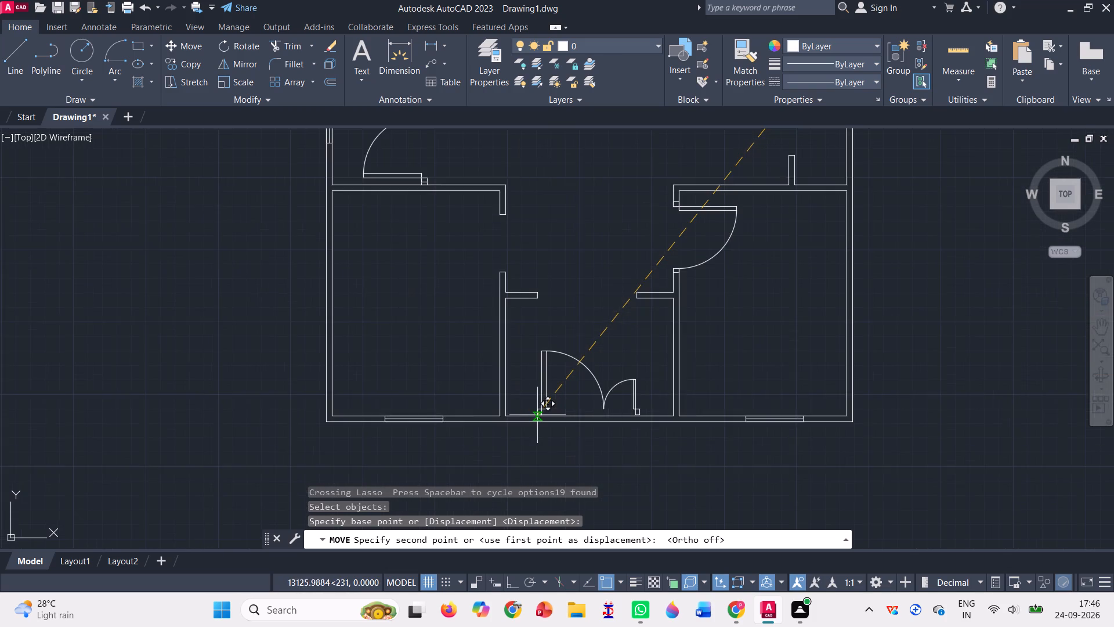
pyautogui.scroll(3, 537, 415)
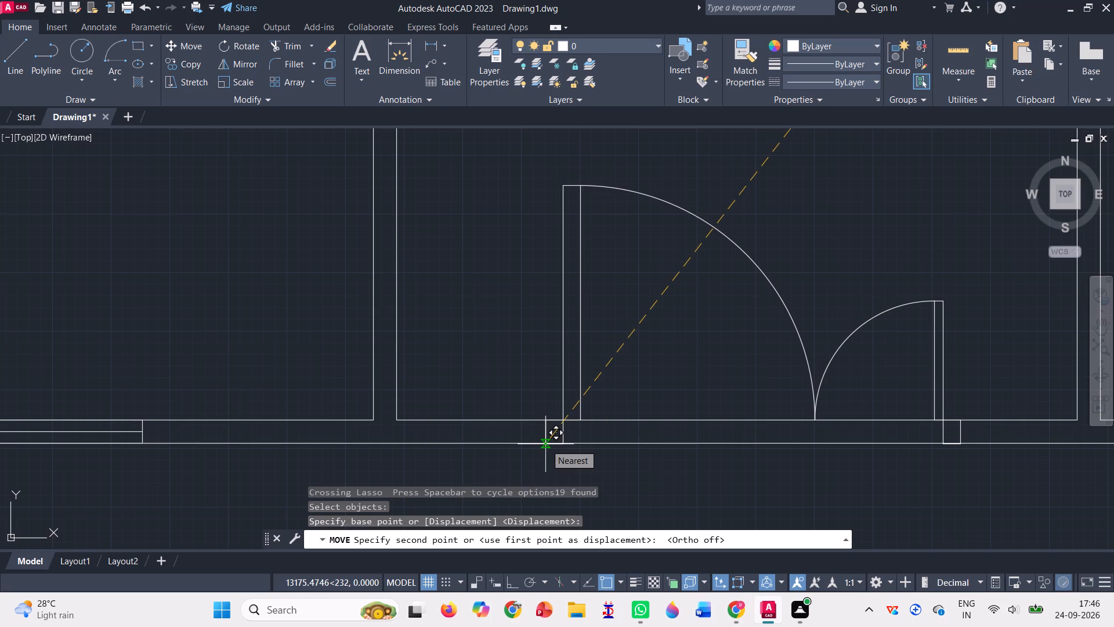
pyautogui.click(545, 444)
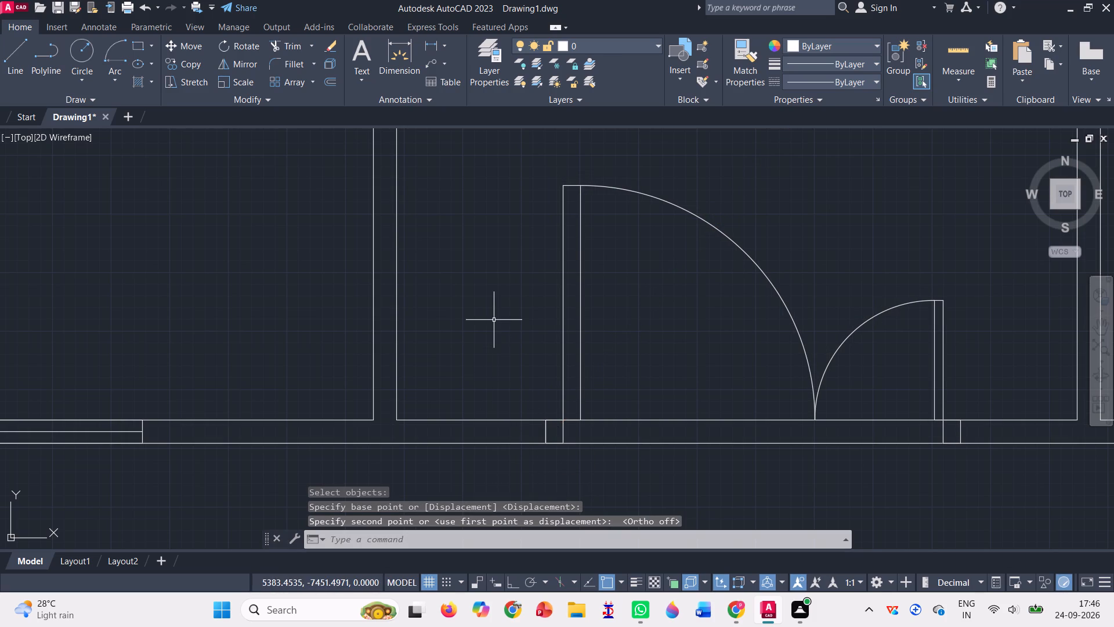
# Trim the inner and outer wall lines crossing the double-door opening between its two jambs.
pyautogui.click(278, 48)
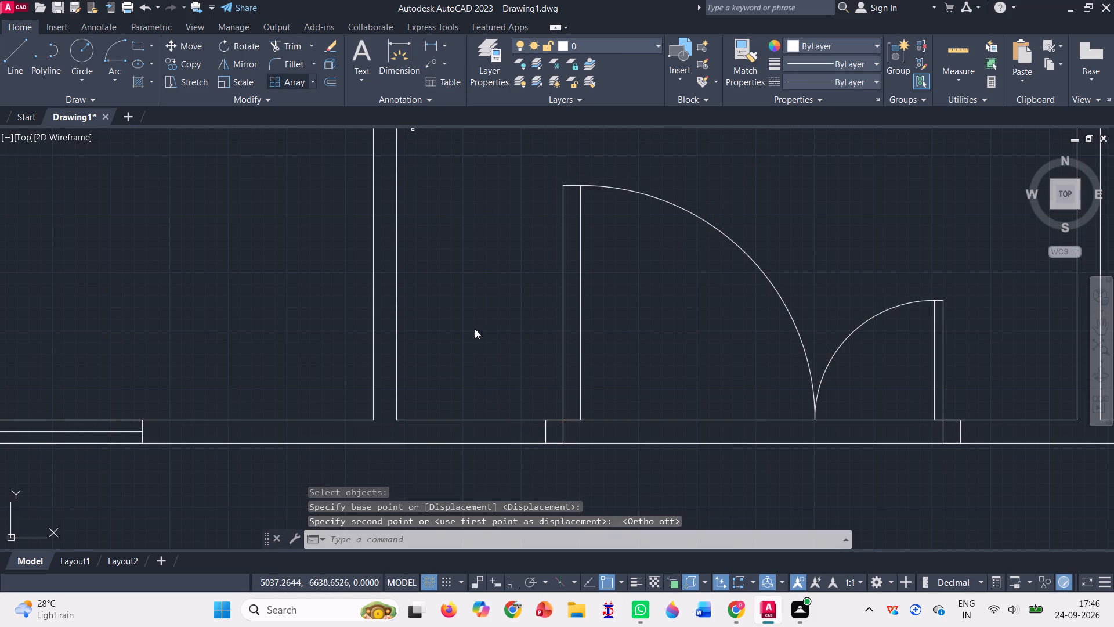
pyautogui.moveTo(659, 393); pyautogui.dragTo(695, 468)
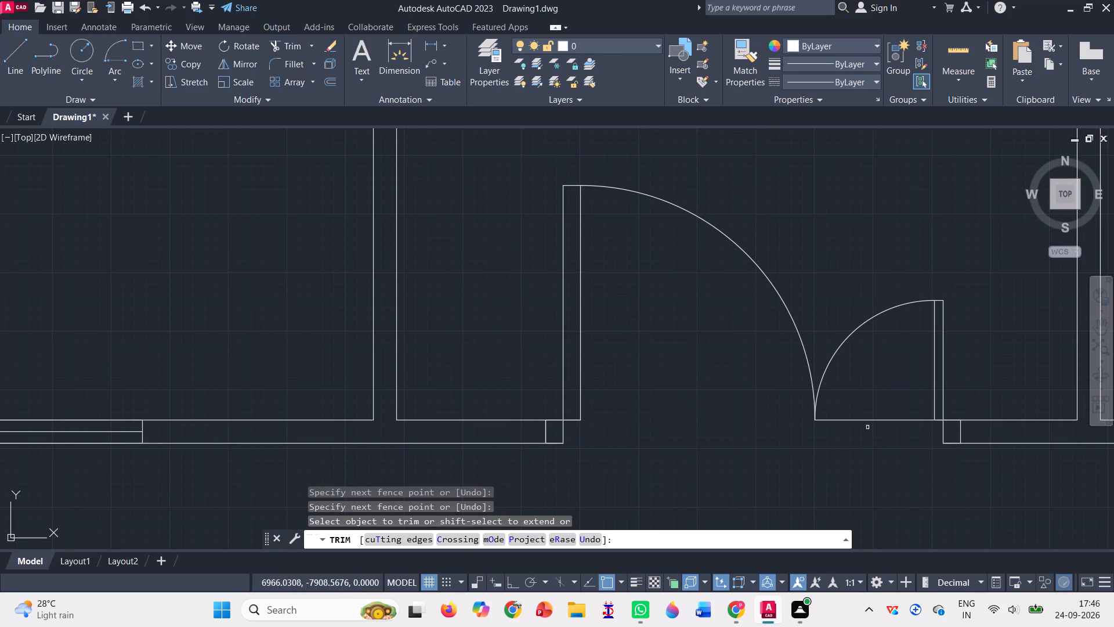
pyautogui.moveTo(871, 388); pyautogui.dragTo(808, 485)
# Examine the overall floor plan with its windows, doors and the newly placed double door.
pyautogui.scroll(-1, 679, 355)
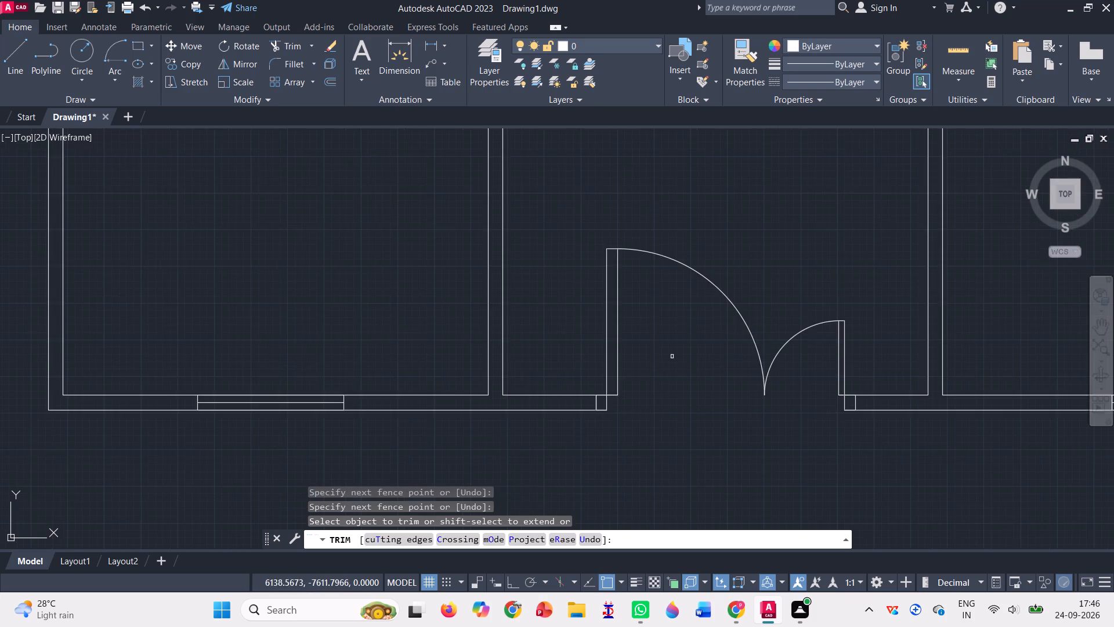
pyautogui.scroll(-3, 670, 356)
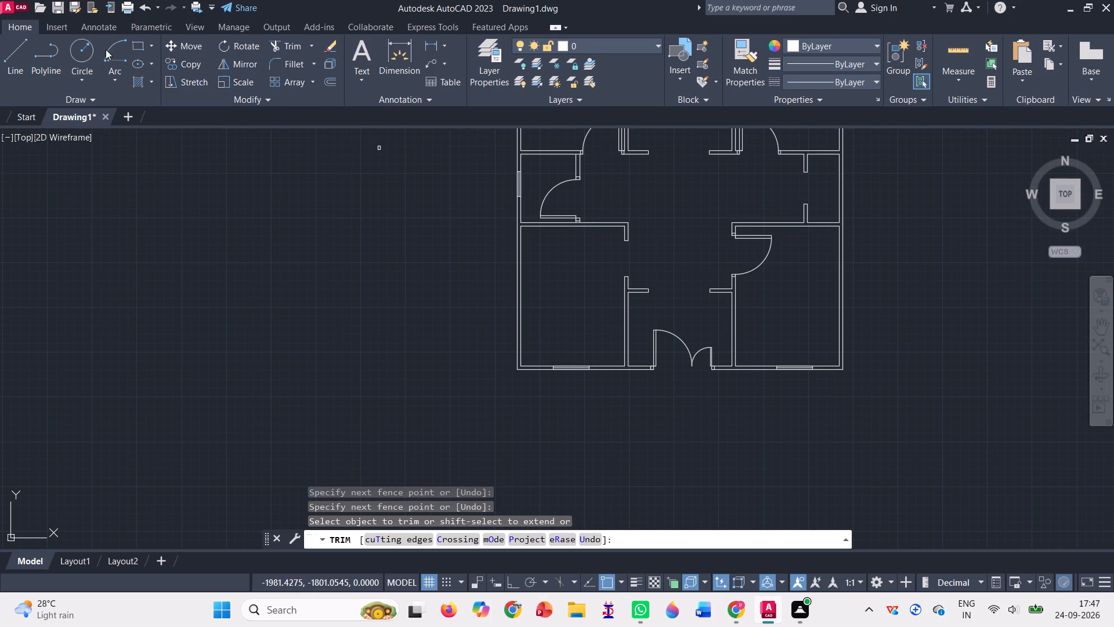
pyautogui.scroll(-2, 301, 243)
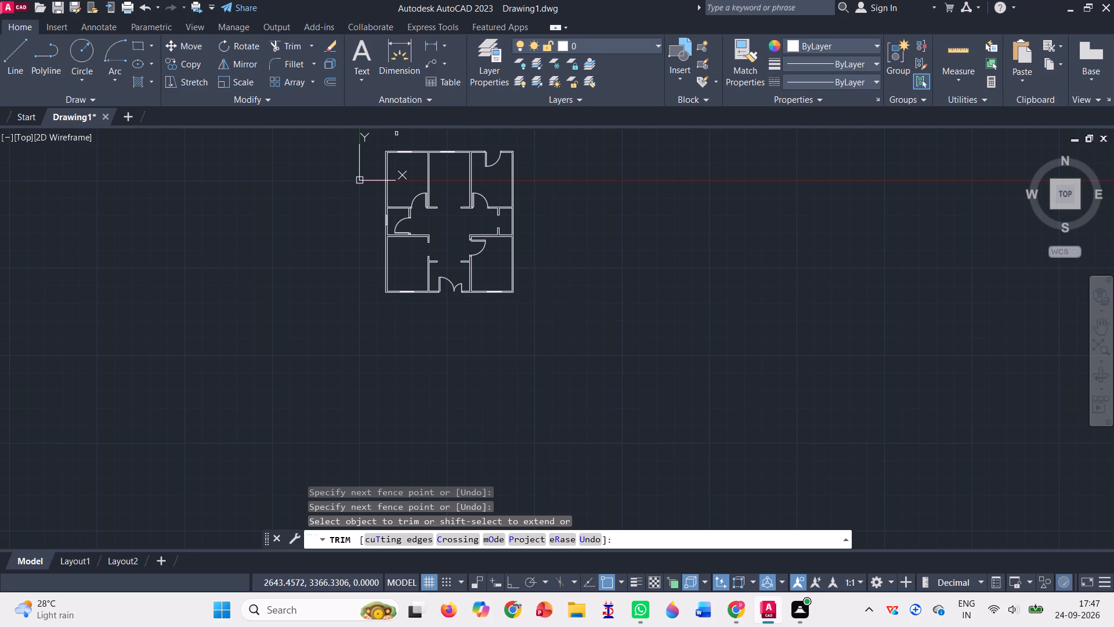
pyautogui.scroll(2, 396, 134)
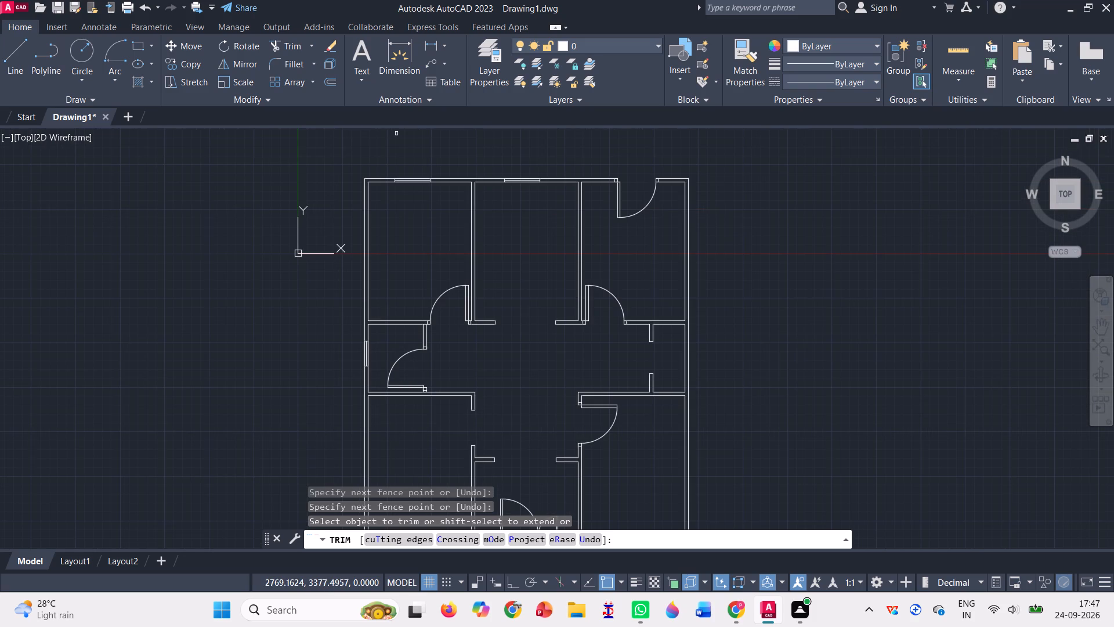
pyautogui.scroll(-1, 396, 132)
pyautogui.scroll(1, 364, 143)
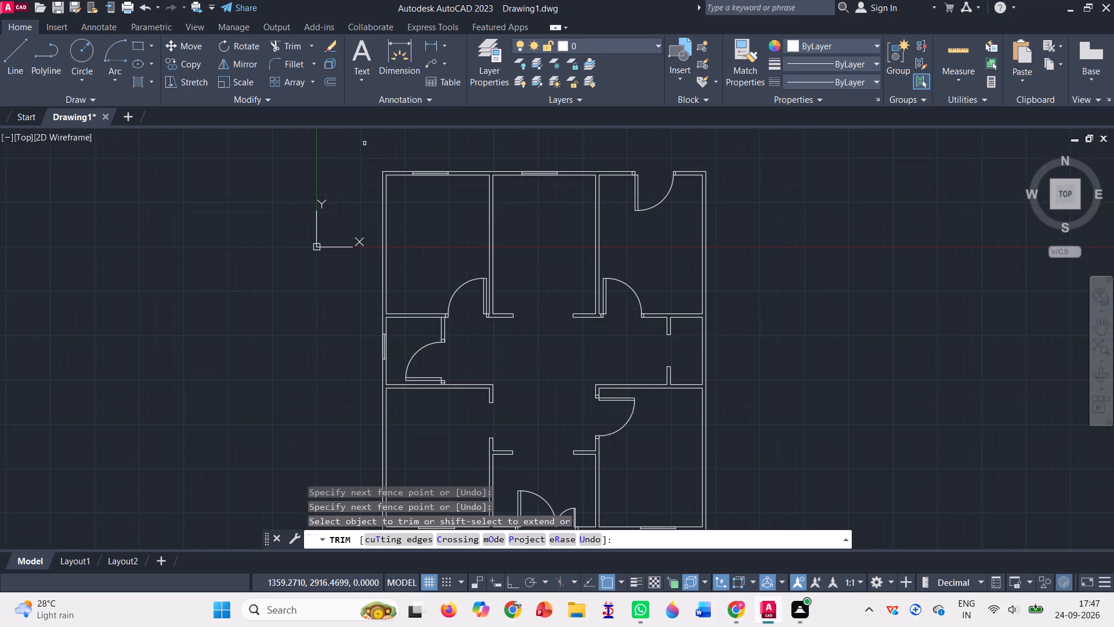
pyautogui.click(1101, 327)
pyautogui.moveTo(762, 395); pyautogui.dragTo(760, 397)
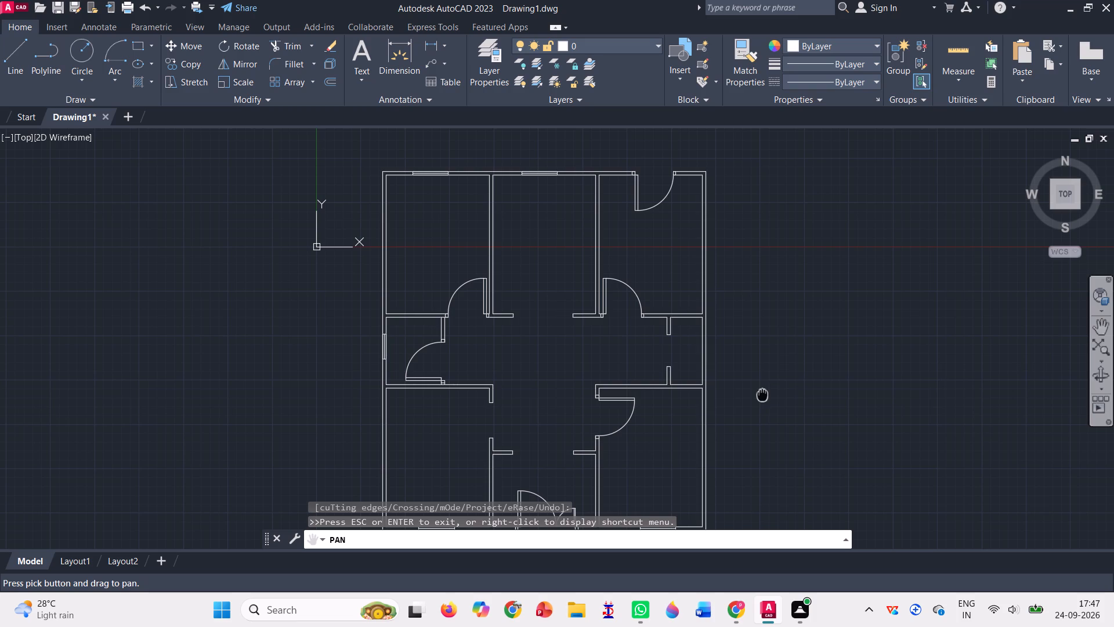
pyautogui.moveTo(760, 397); pyautogui.dragTo(754, 355)
pyautogui.press('Escape')
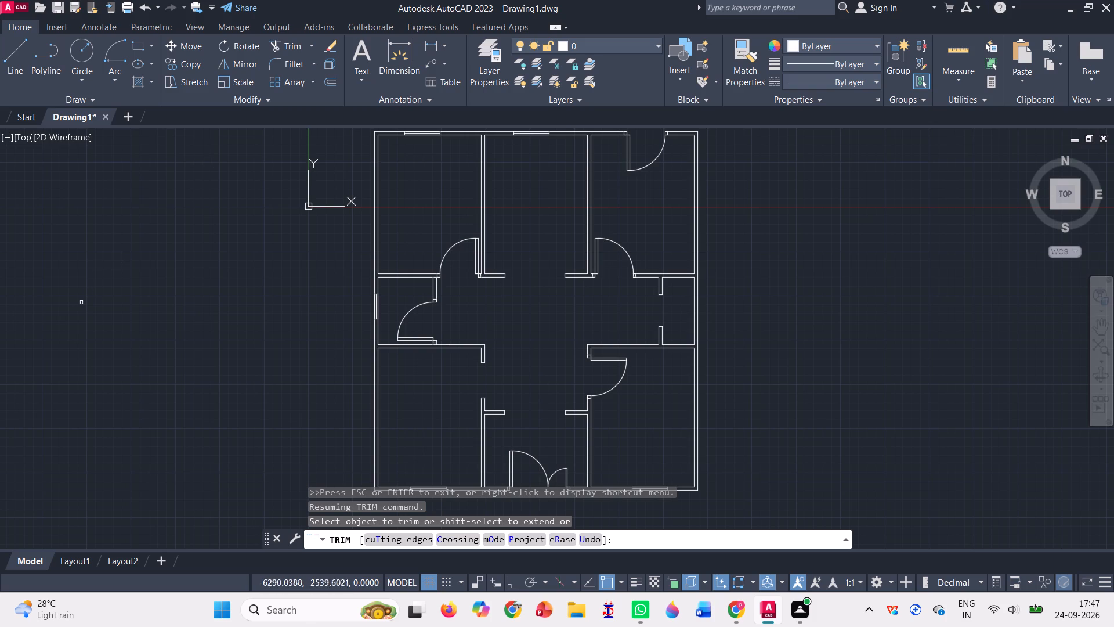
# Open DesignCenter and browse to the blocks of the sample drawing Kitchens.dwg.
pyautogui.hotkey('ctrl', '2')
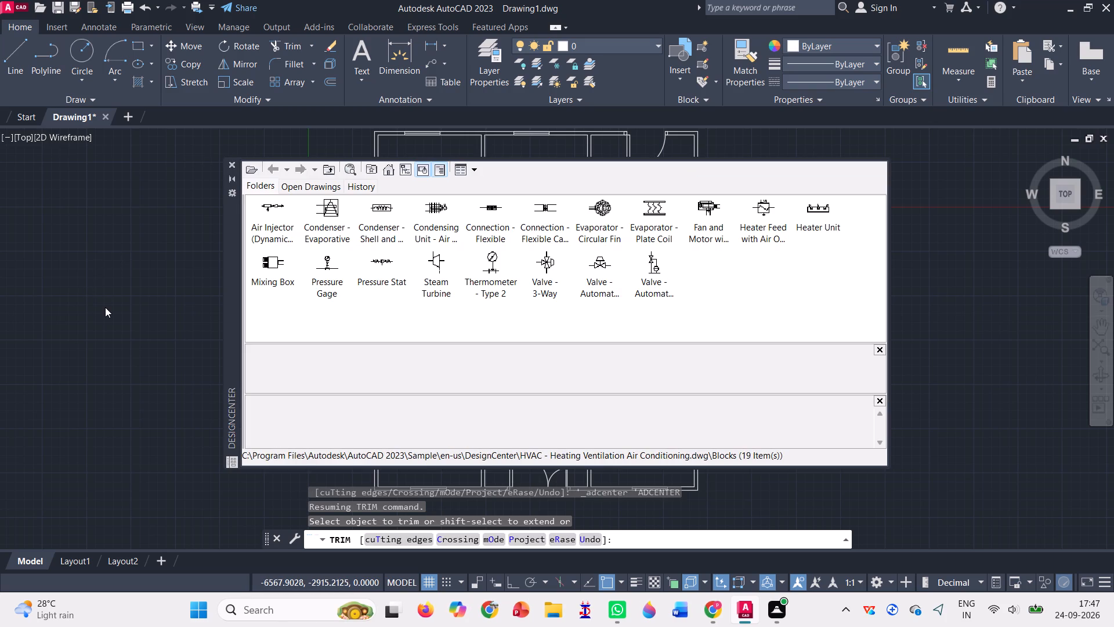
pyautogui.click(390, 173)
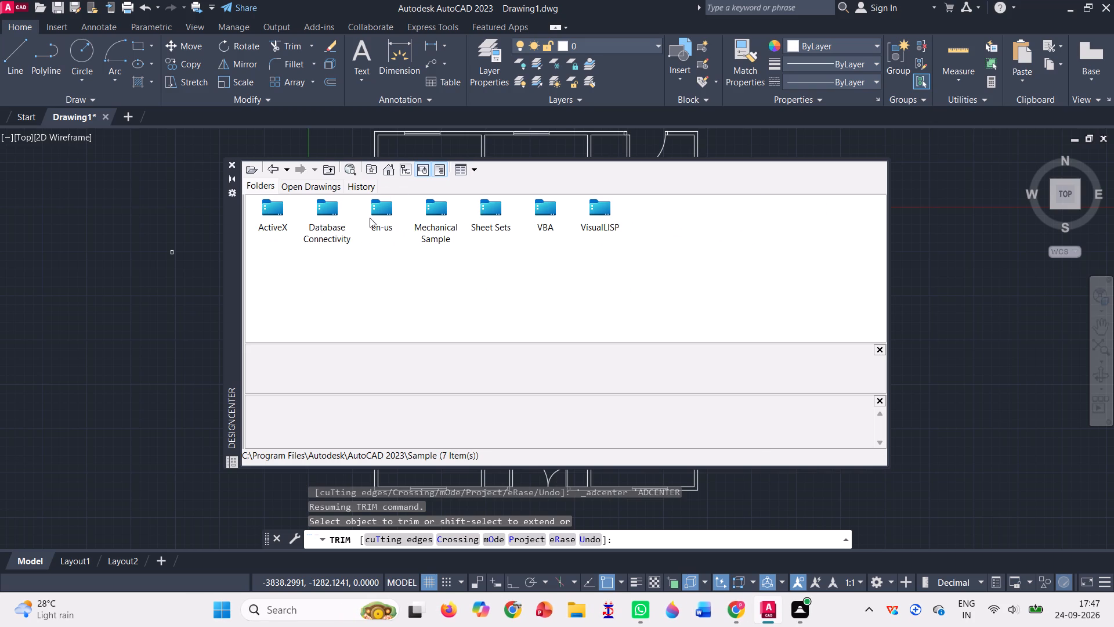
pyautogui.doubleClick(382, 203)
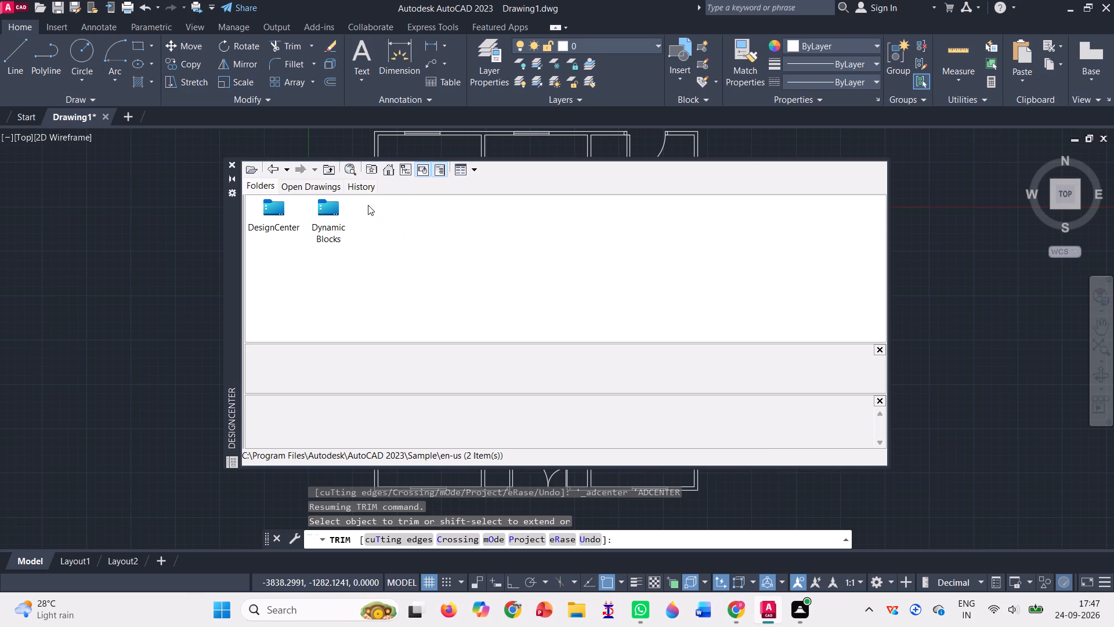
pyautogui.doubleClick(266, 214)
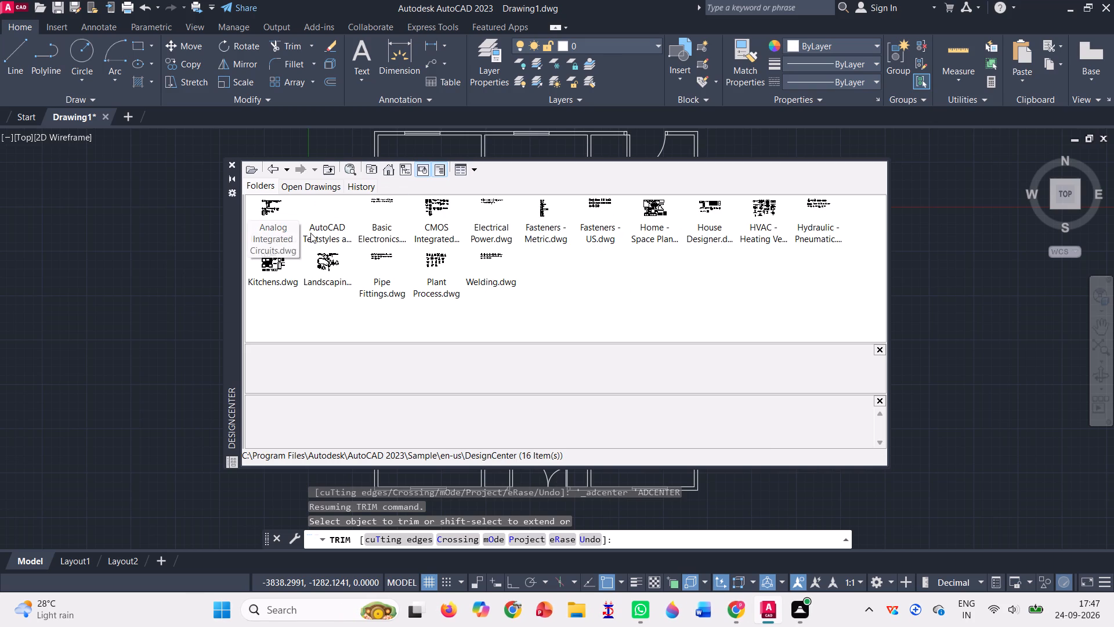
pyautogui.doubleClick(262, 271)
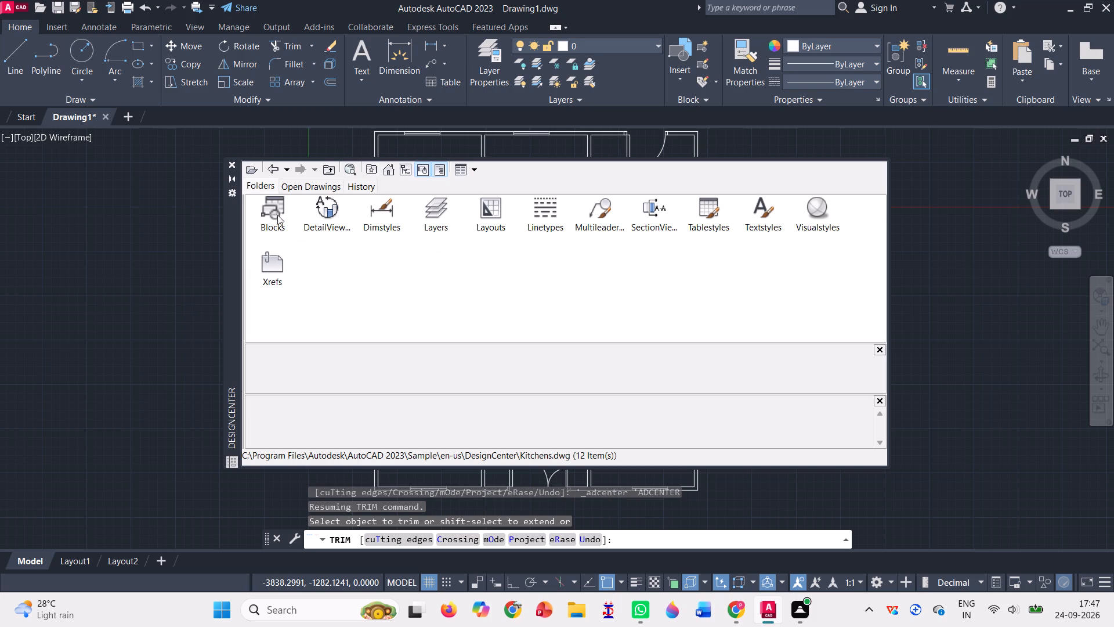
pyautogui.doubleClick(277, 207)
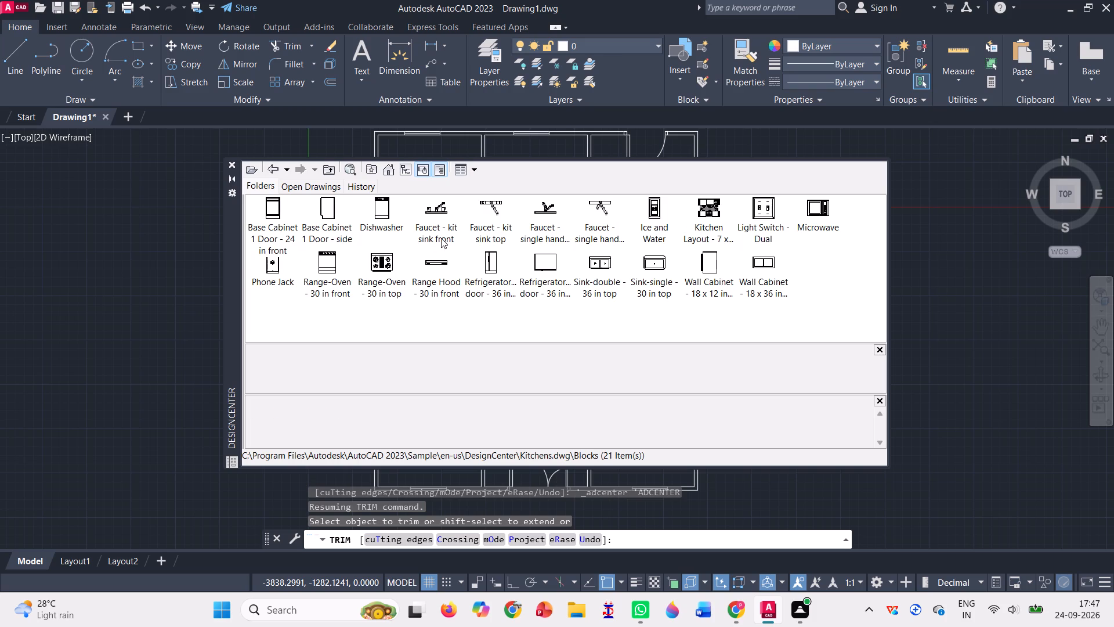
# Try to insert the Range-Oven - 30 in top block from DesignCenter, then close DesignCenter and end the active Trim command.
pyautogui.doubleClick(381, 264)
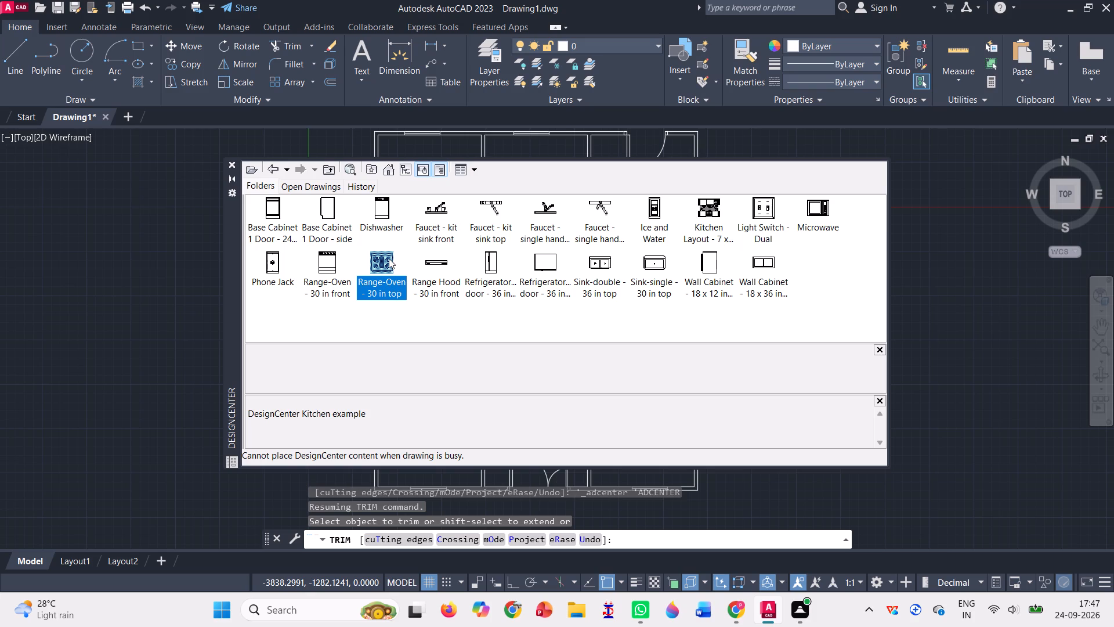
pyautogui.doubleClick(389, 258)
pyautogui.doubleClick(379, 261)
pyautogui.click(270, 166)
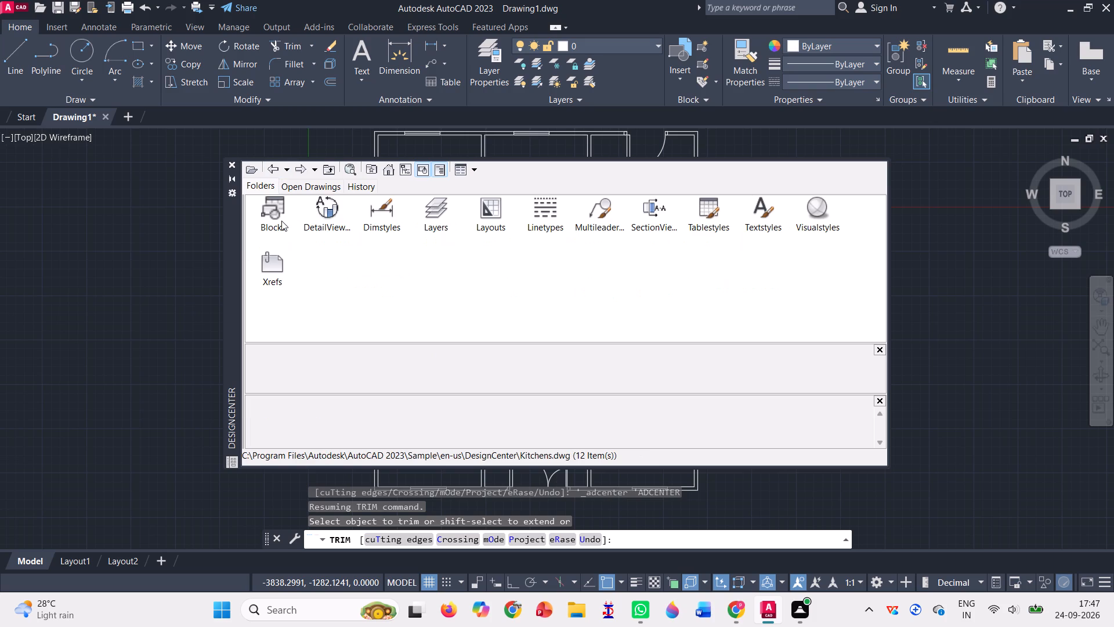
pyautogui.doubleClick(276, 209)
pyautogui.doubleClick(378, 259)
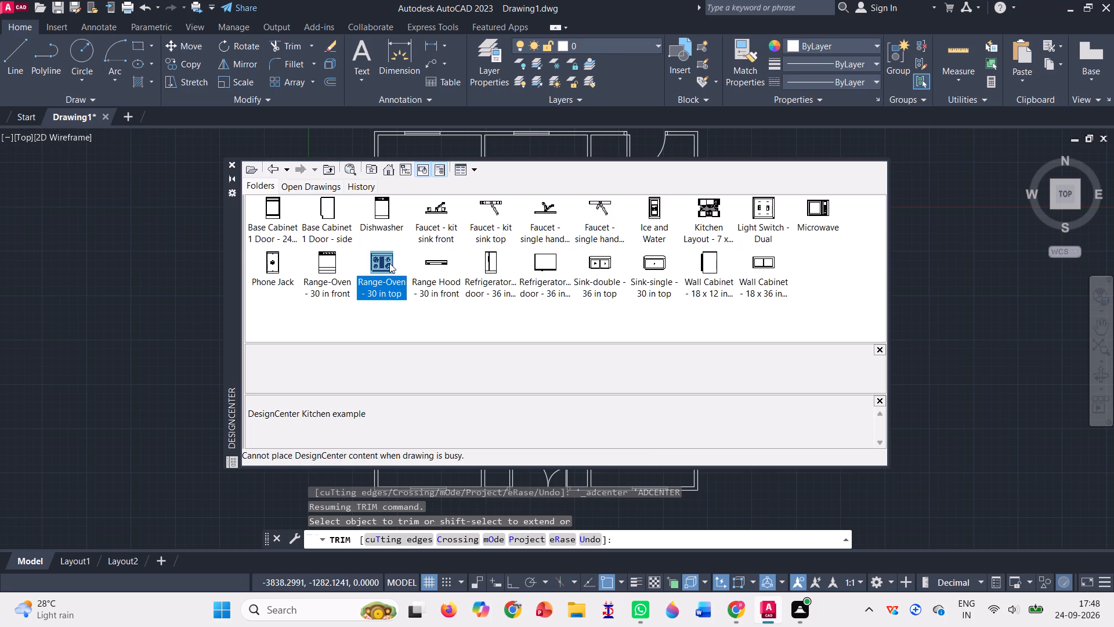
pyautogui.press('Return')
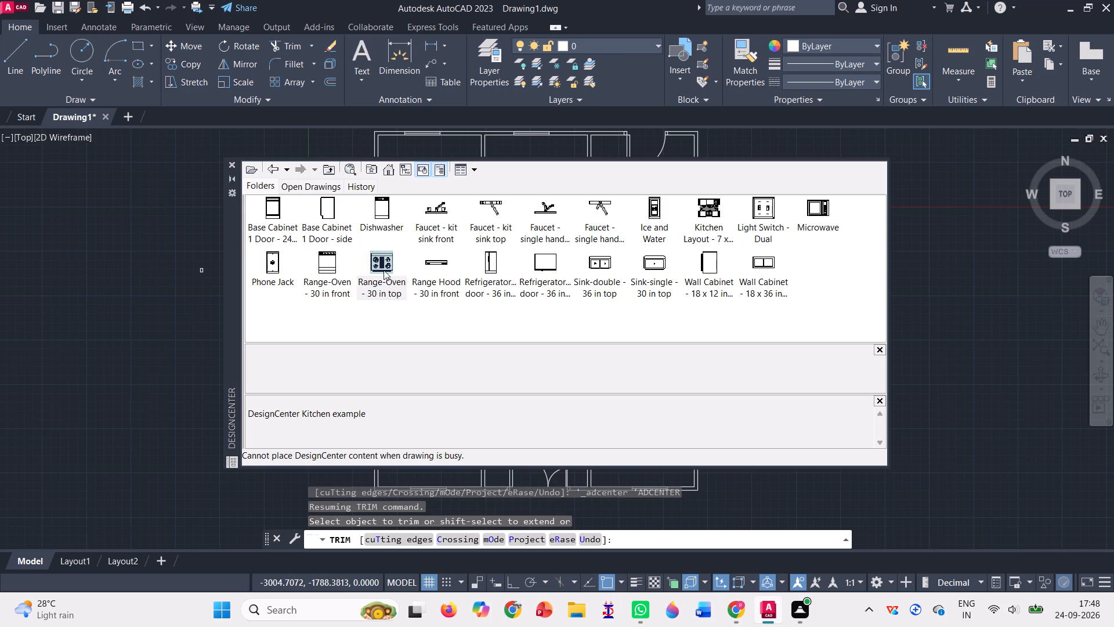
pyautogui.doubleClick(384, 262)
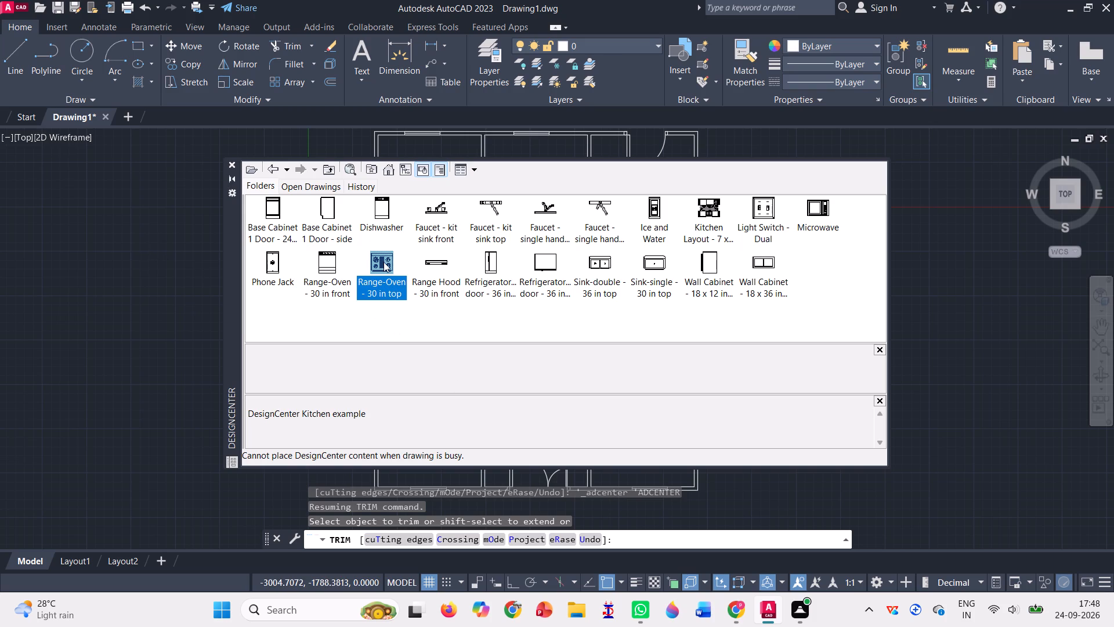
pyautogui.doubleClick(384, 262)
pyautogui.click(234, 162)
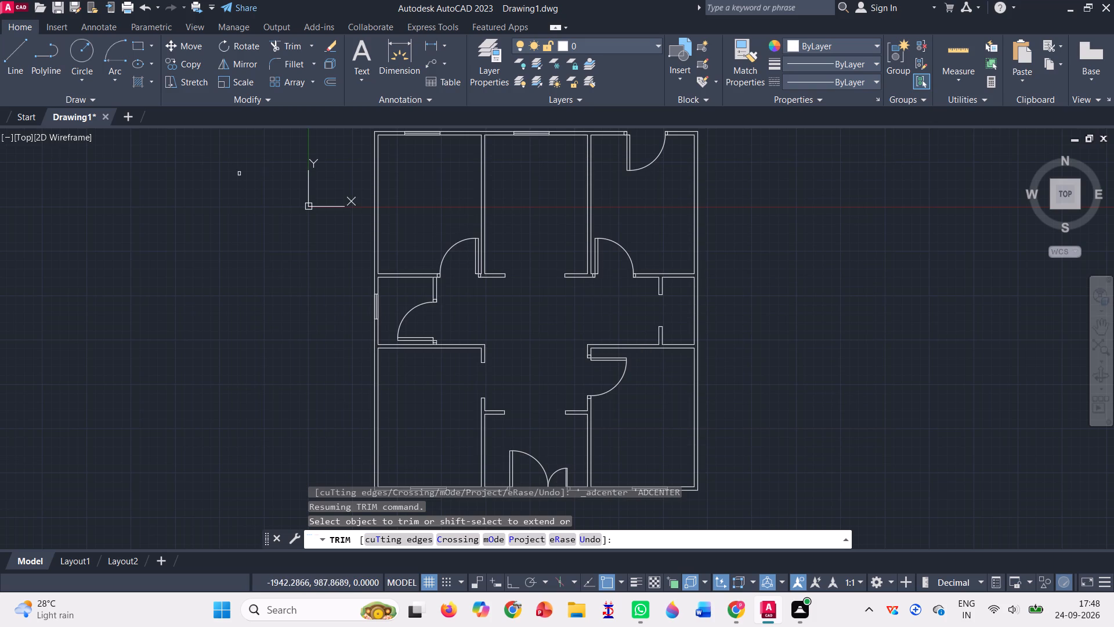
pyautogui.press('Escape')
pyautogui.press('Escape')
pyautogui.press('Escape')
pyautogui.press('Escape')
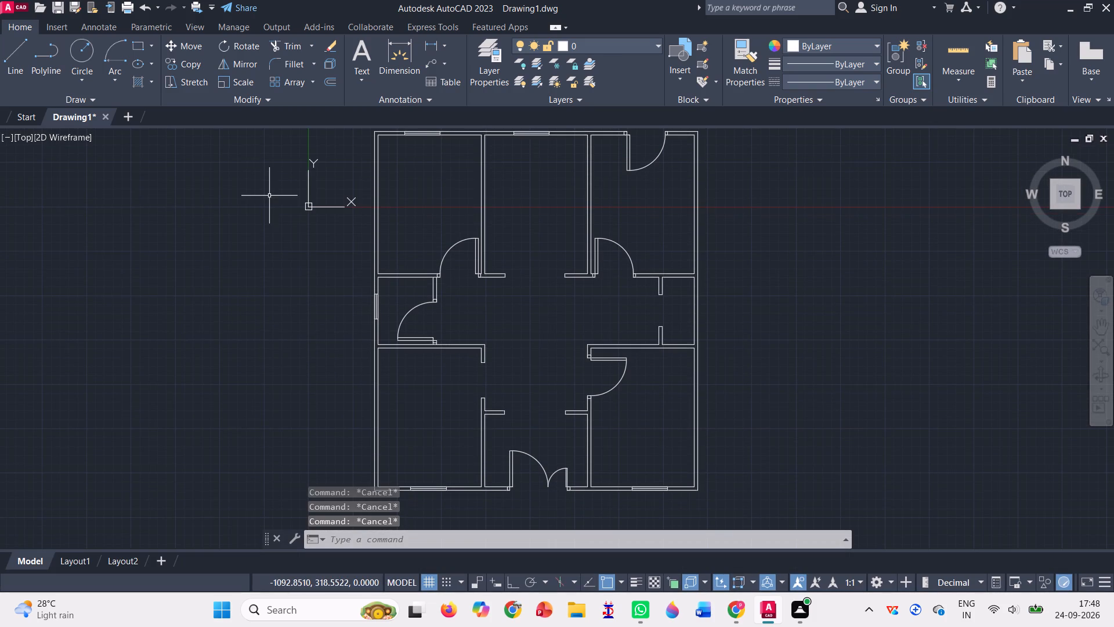
# Reopen DesignCenter and insert the Range-Oven - 30 in top block at scale 1 in the empty space left of the floor plan.
pyautogui.hotkey('ctrl', '2')
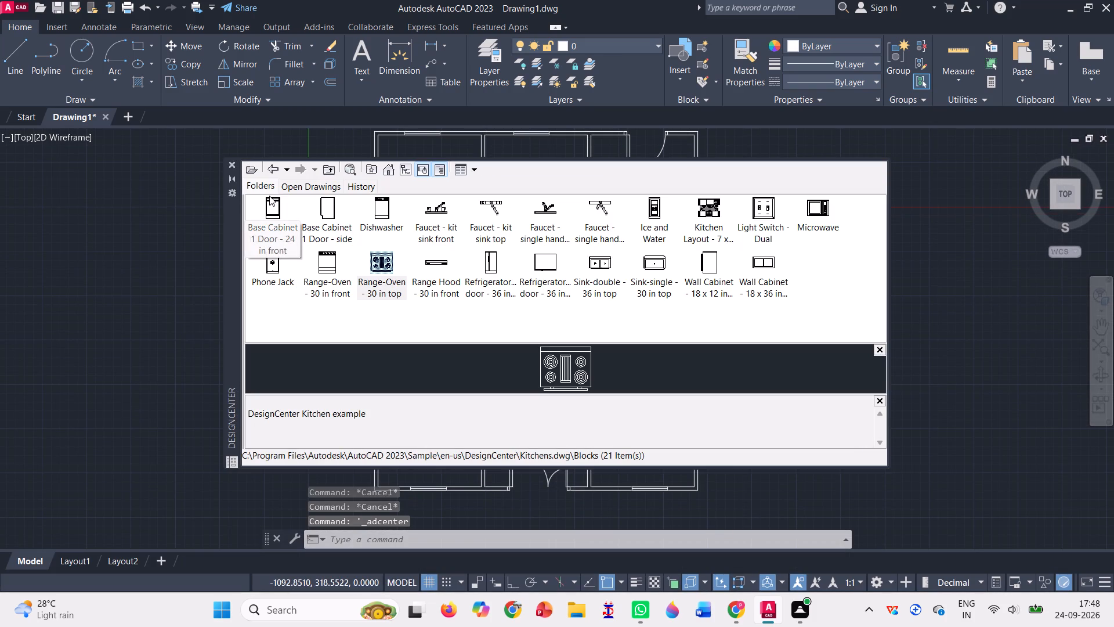
pyautogui.doubleClick(381, 258)
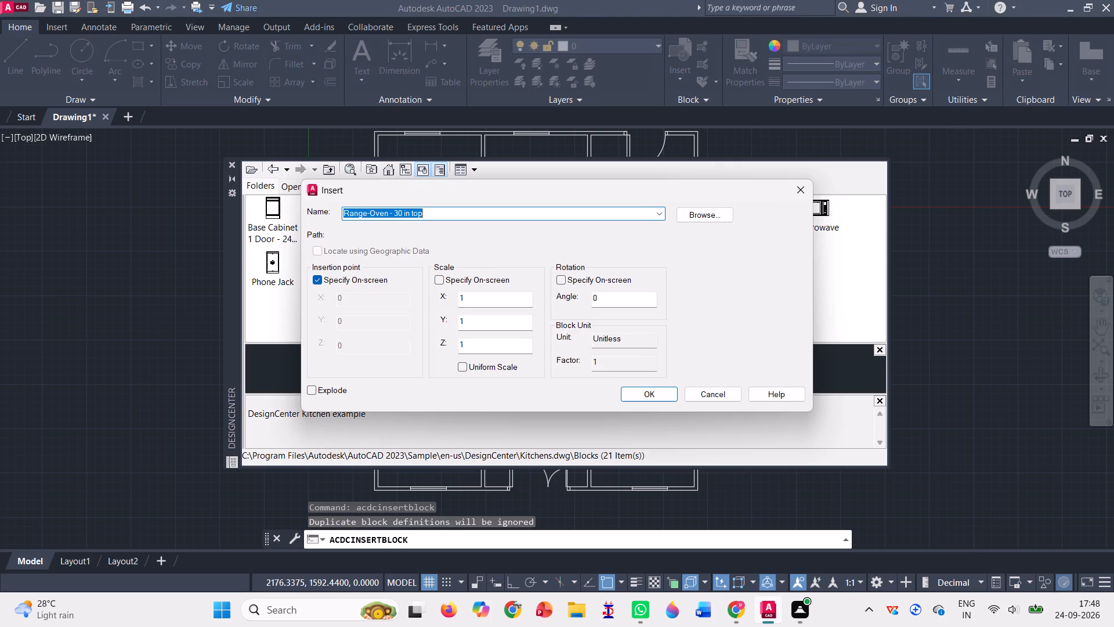
pyautogui.click(653, 396)
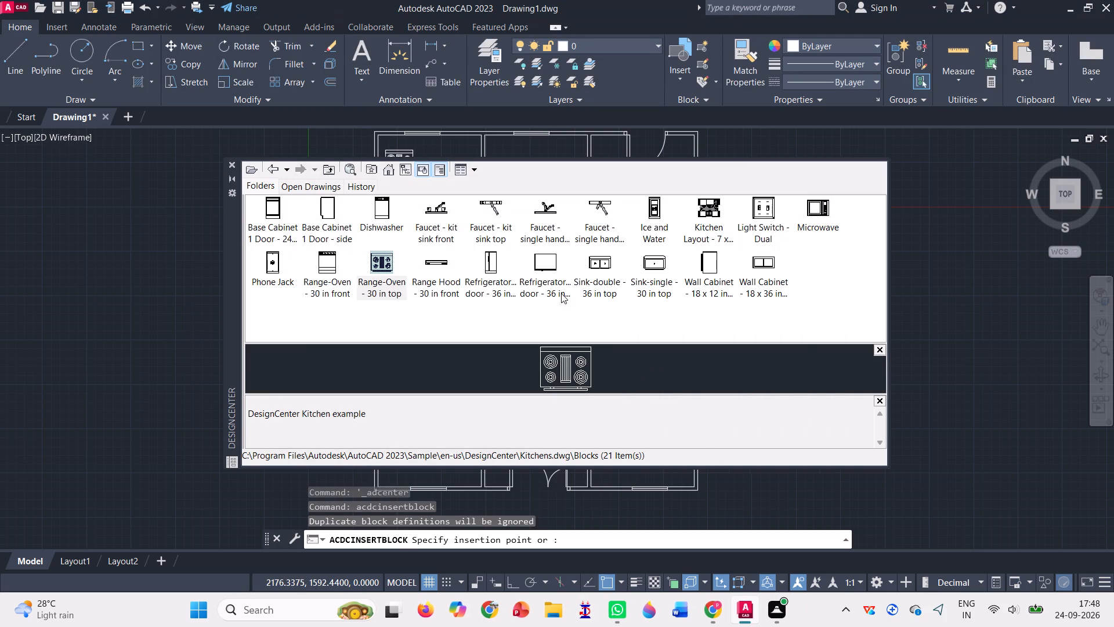
pyautogui.click(141, 280)
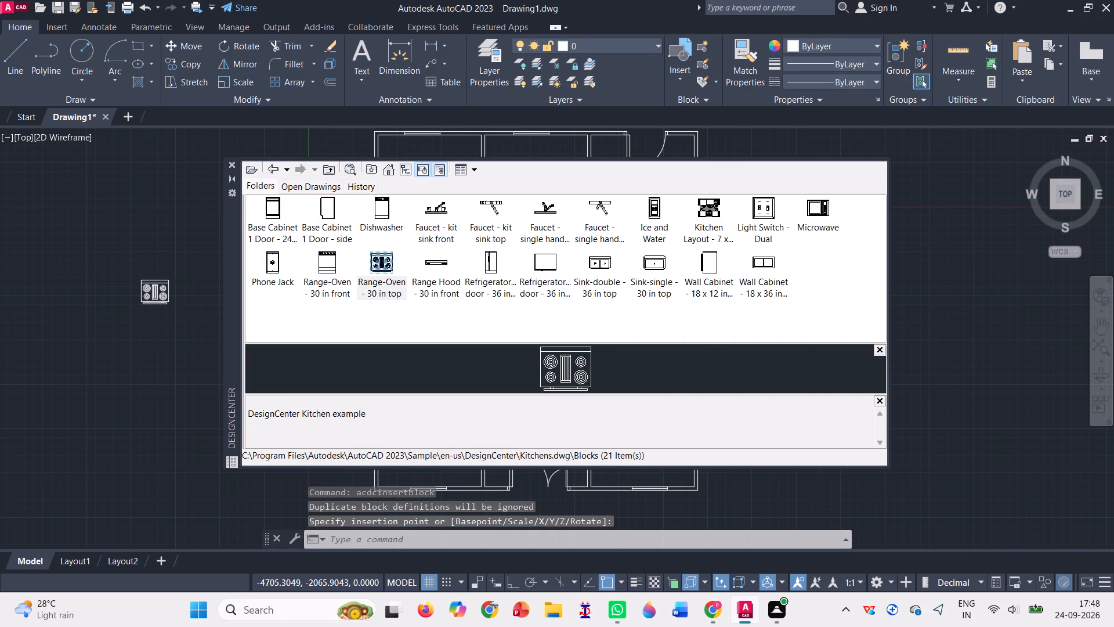
# Insert the Sink-double - 36 in top block at scale 1 just above the range-oven, outside the floor plan.
pyautogui.click(606, 267)
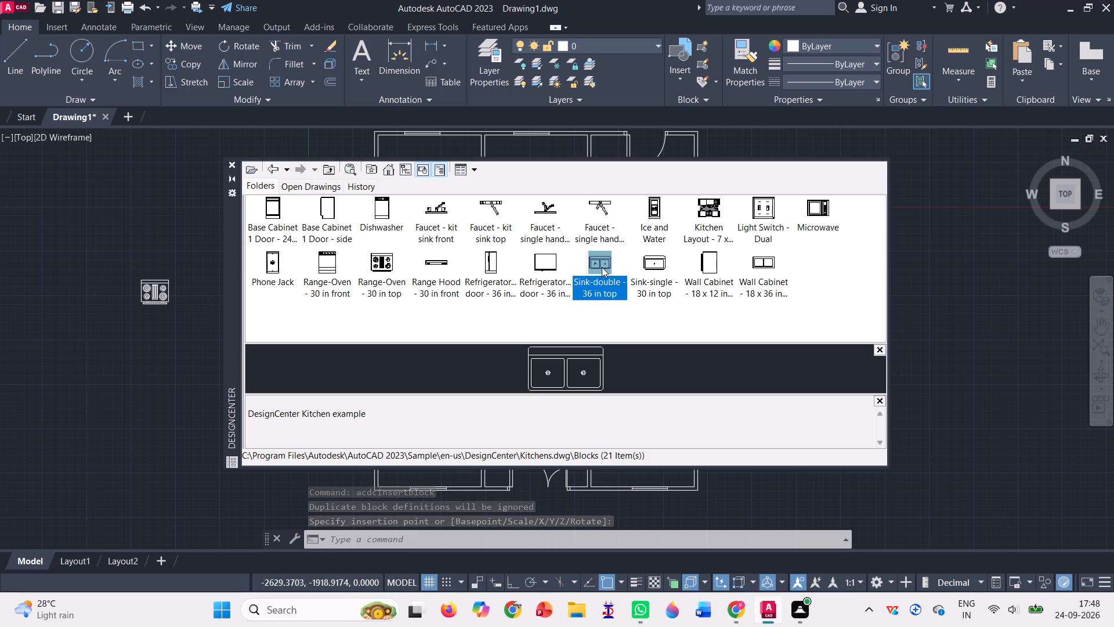
pyautogui.doubleClick(598, 261)
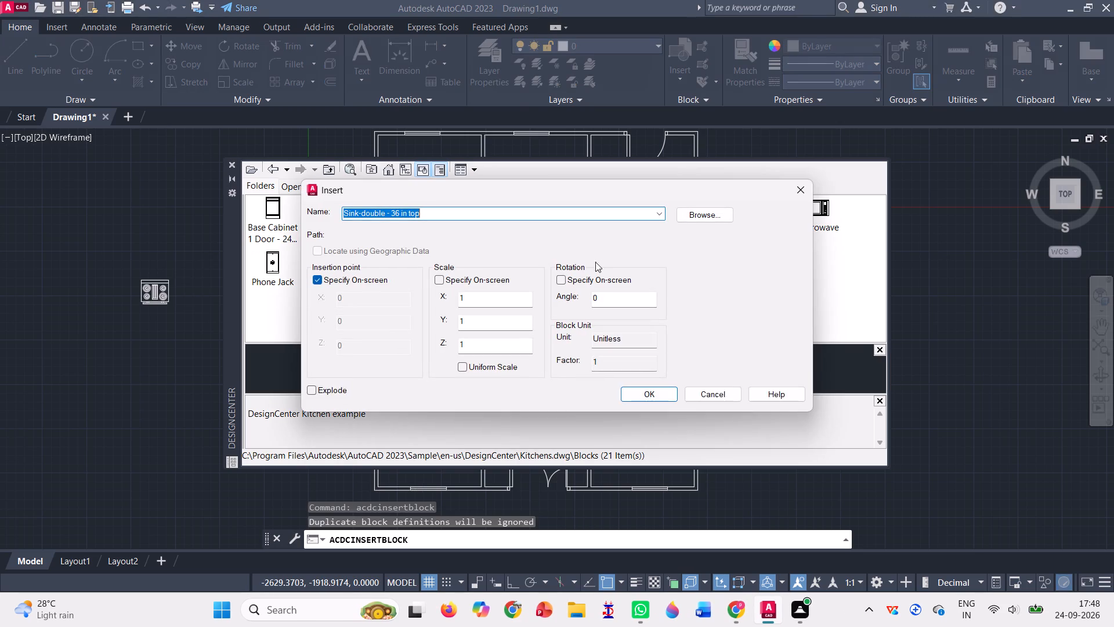
pyautogui.click(656, 396)
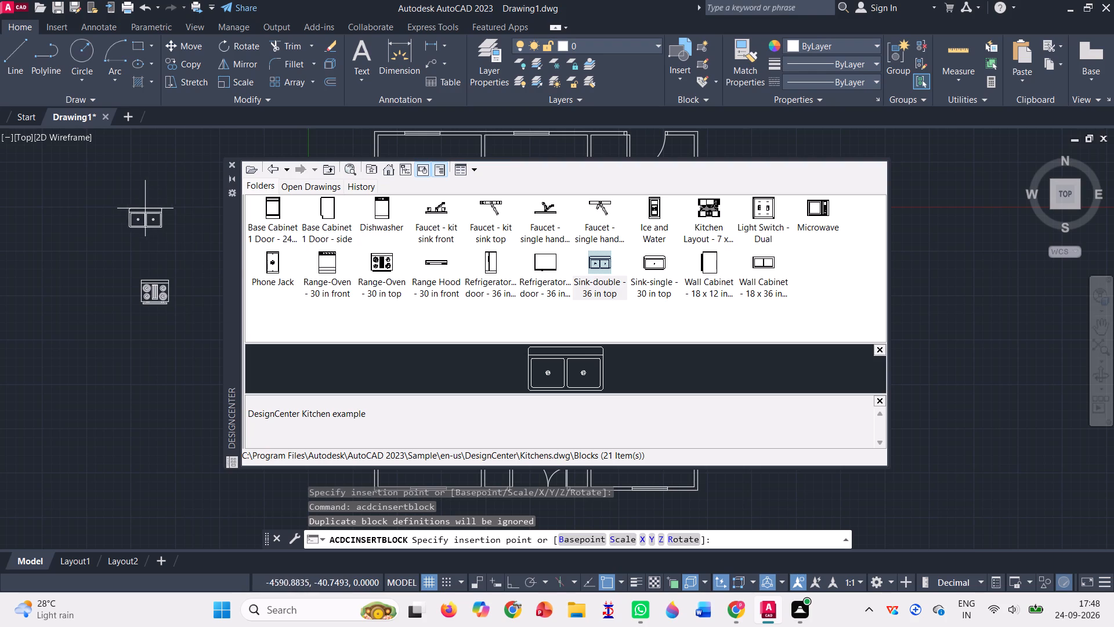
pyautogui.click(149, 208)
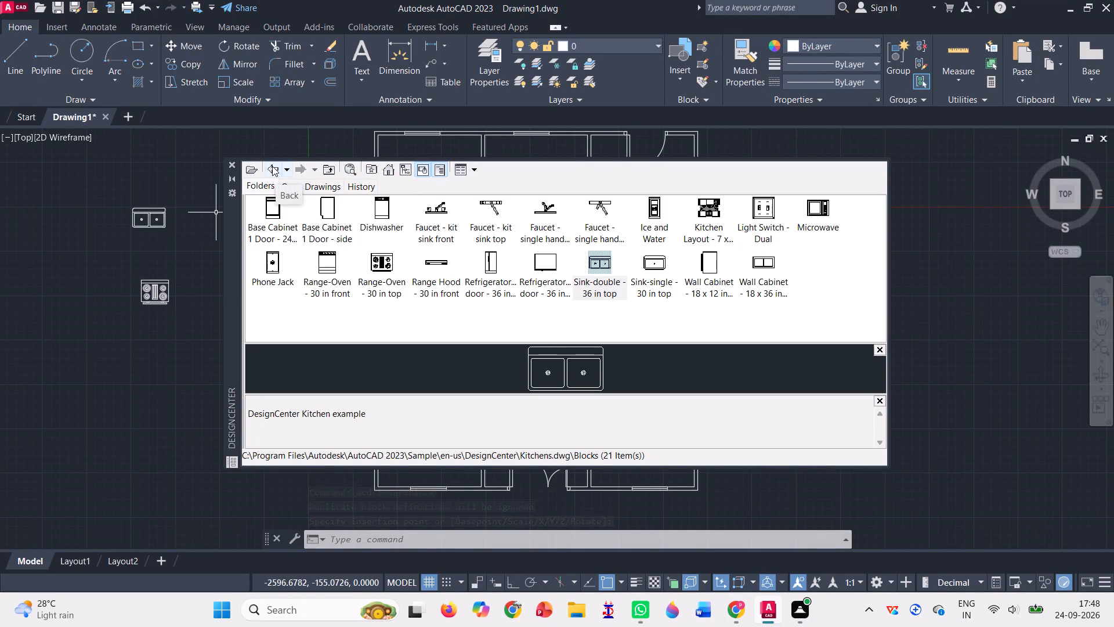
# Browse to the blocks of Home - Space Planner.dwg and insert the Dining Set - 36 x 72 in. block below the range-oven.
pyautogui.click(272, 166)
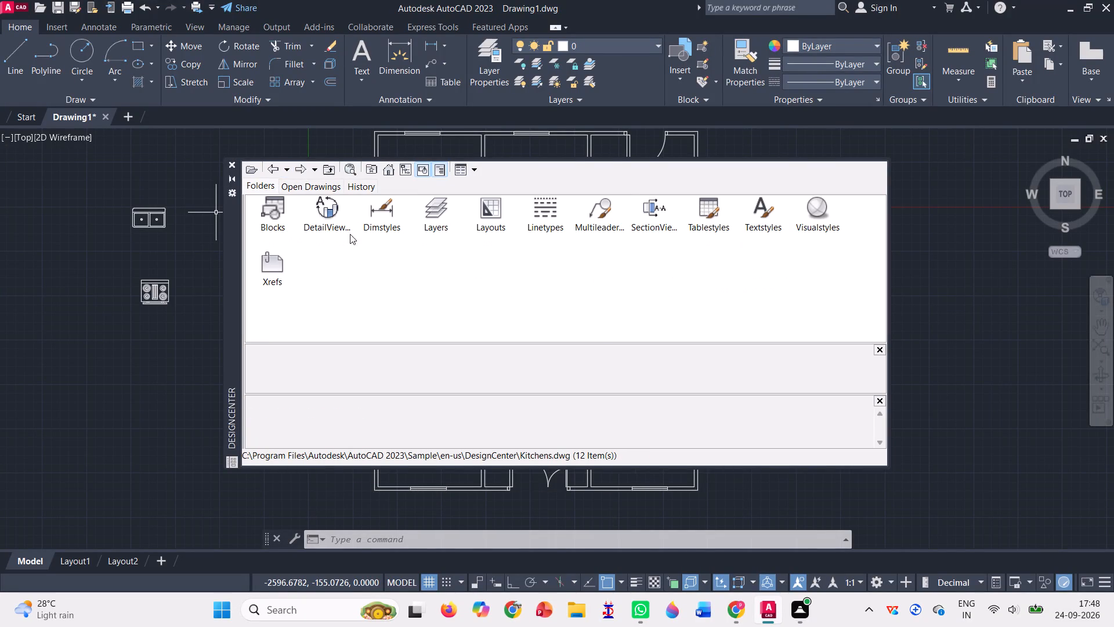
pyautogui.click(271, 172)
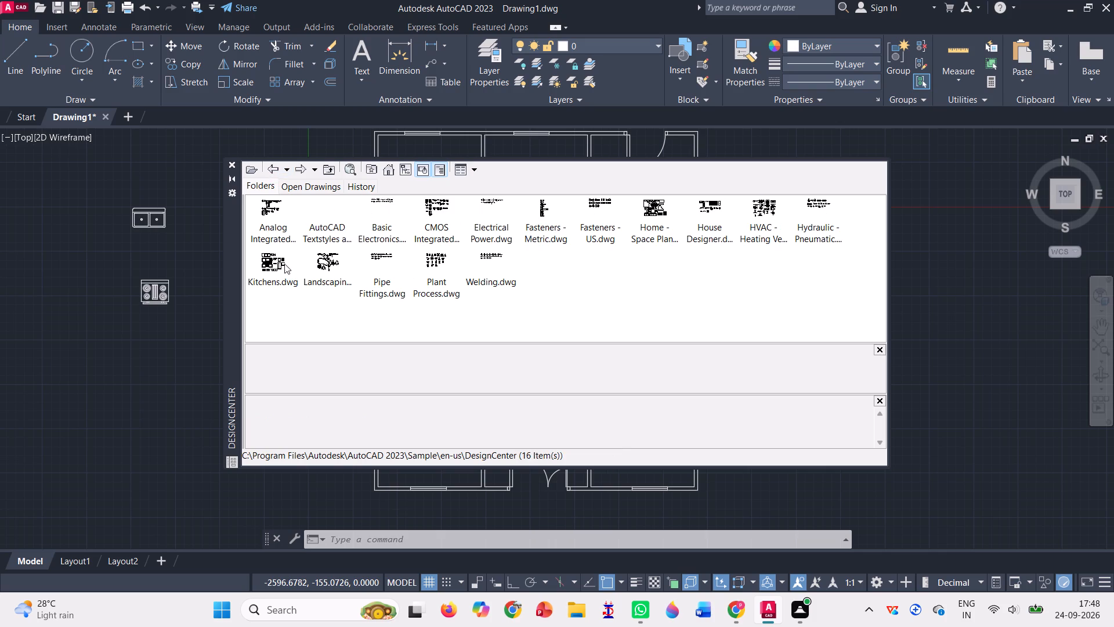
pyautogui.doubleClick(652, 200)
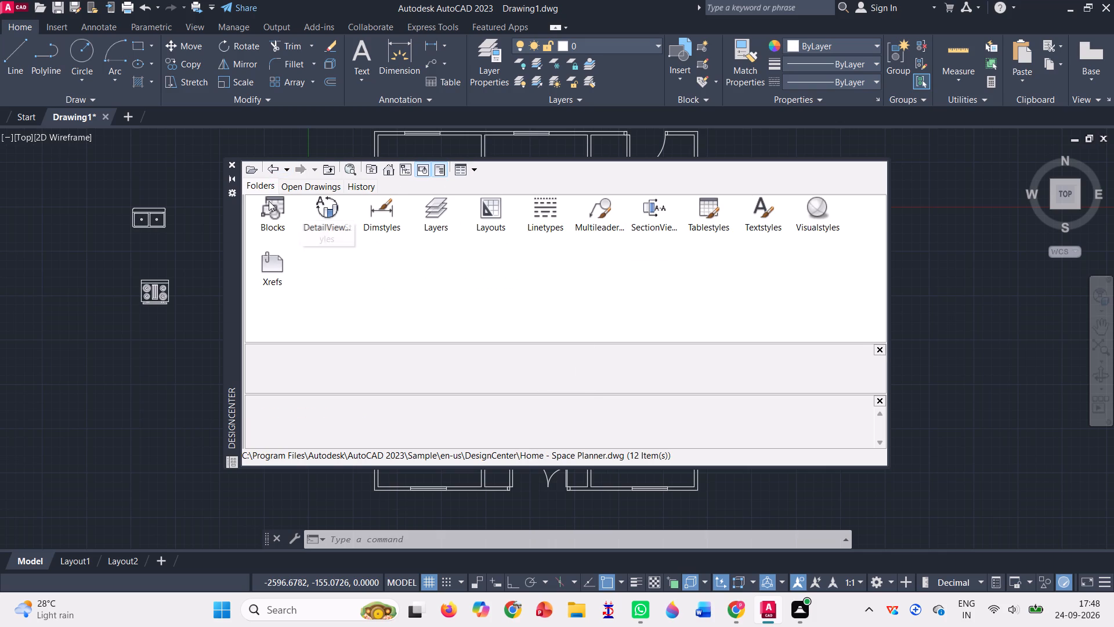
pyautogui.doubleClick(267, 203)
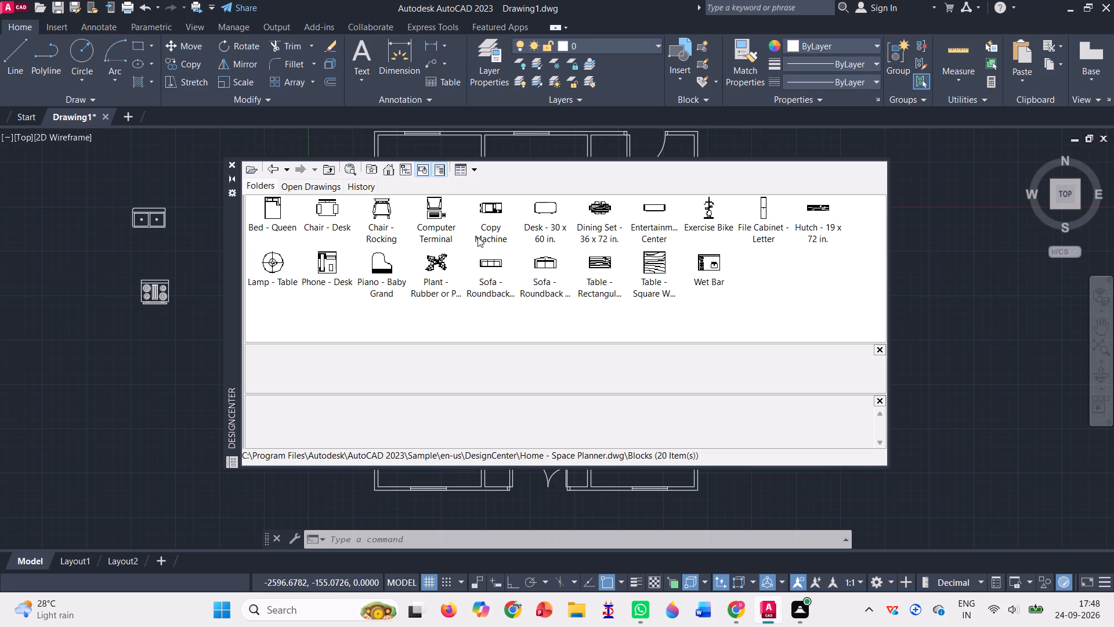
pyautogui.doubleClick(598, 210)
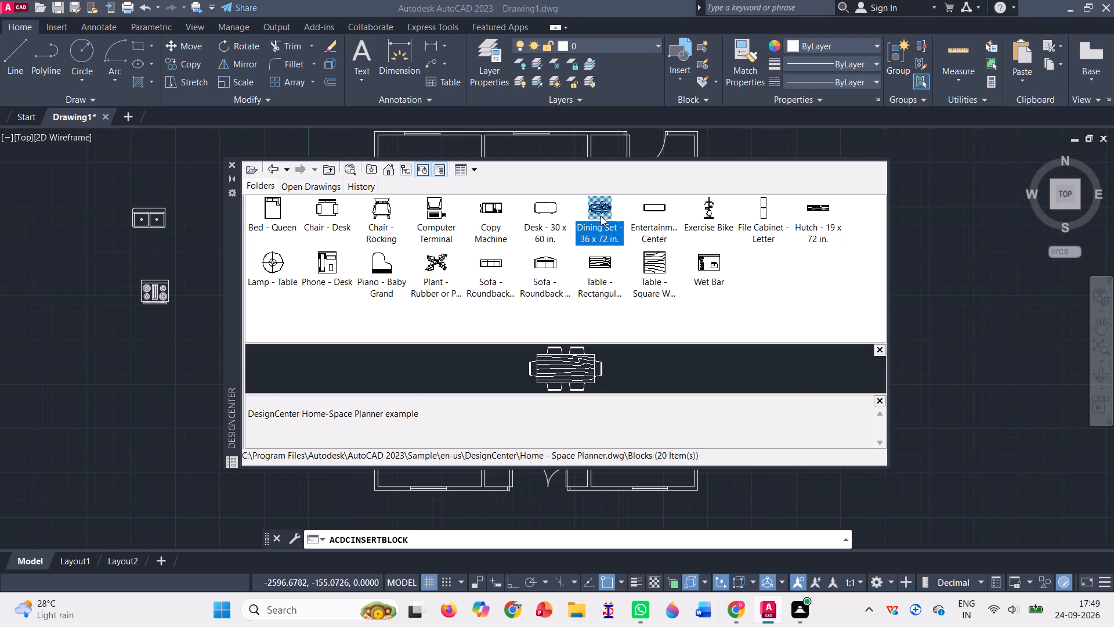
pyautogui.click(650, 390)
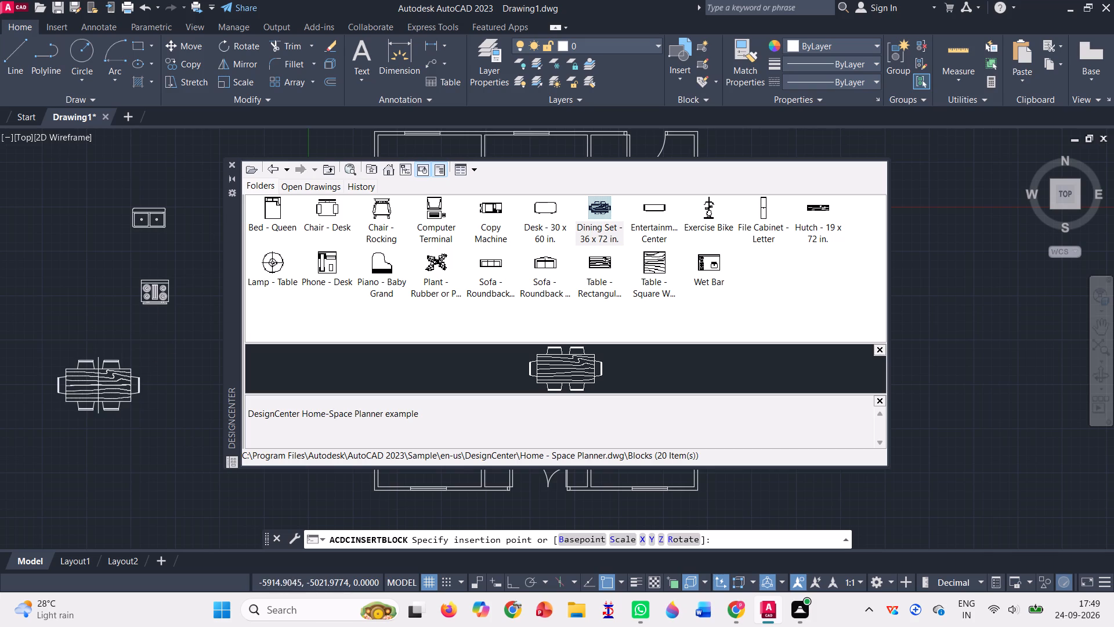
pyautogui.click(120, 397)
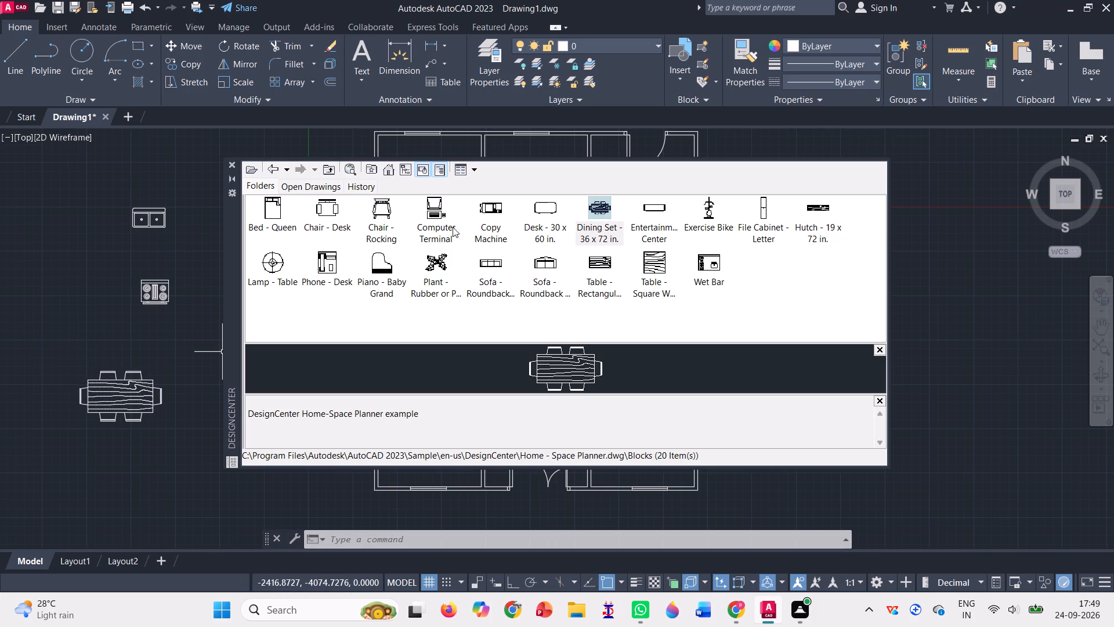
# Insert the Sofa - Roundback 7 ft. block in the empty space right of the floor plan.
pyautogui.doubleClick(491, 262)
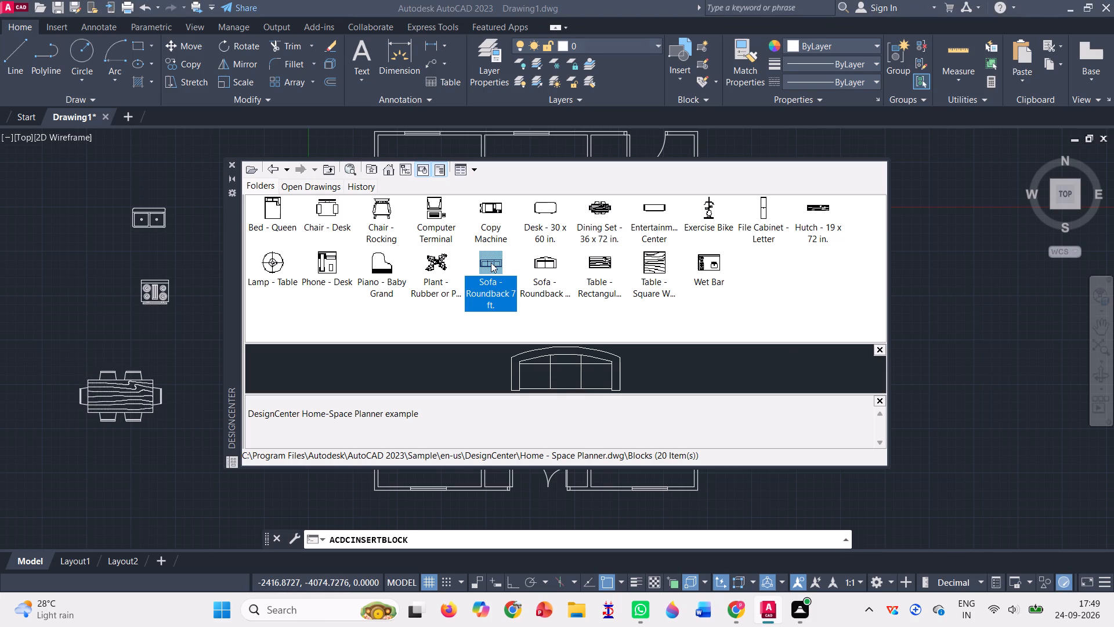
pyautogui.click(654, 401)
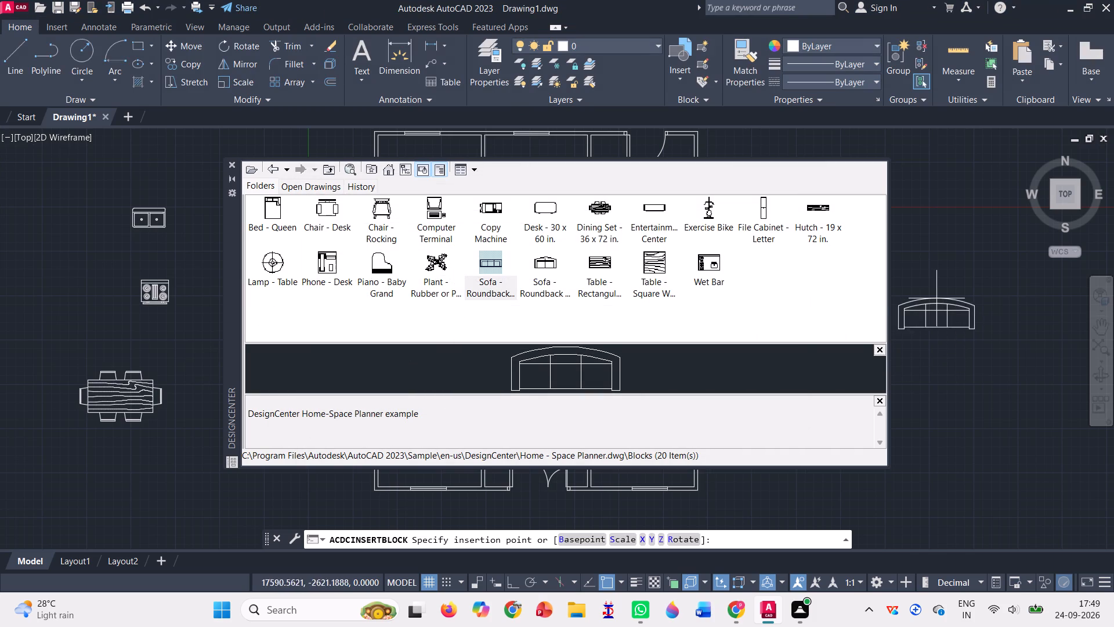
pyautogui.click(953, 289)
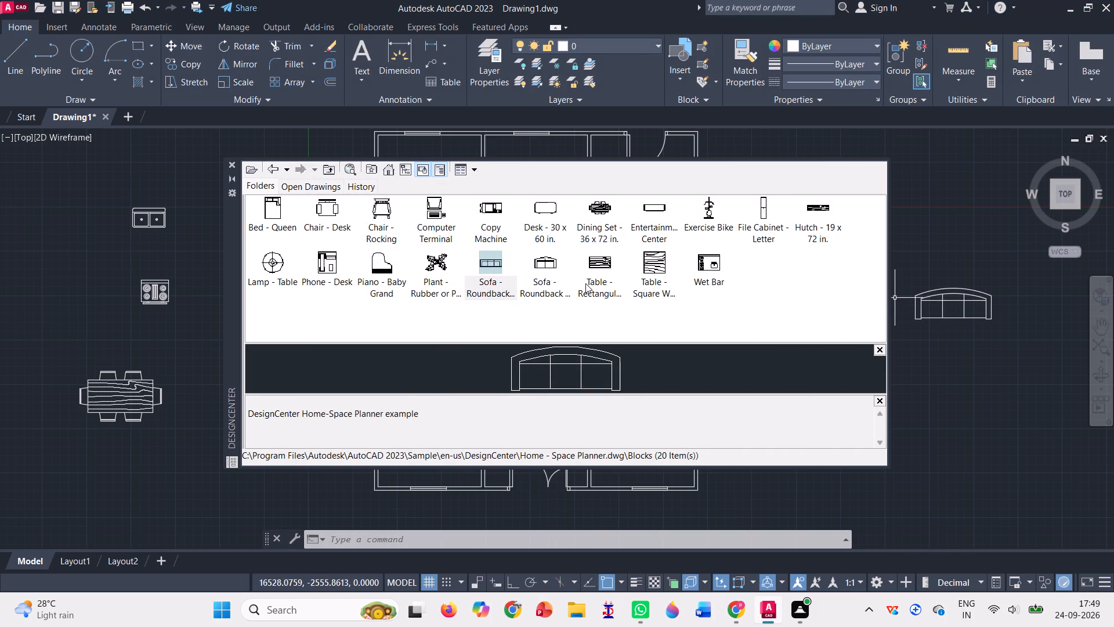
# Insert the Bed - Queen block at scale 1 and rotation 0 below the sofa.
pyautogui.doubleClick(265, 204)
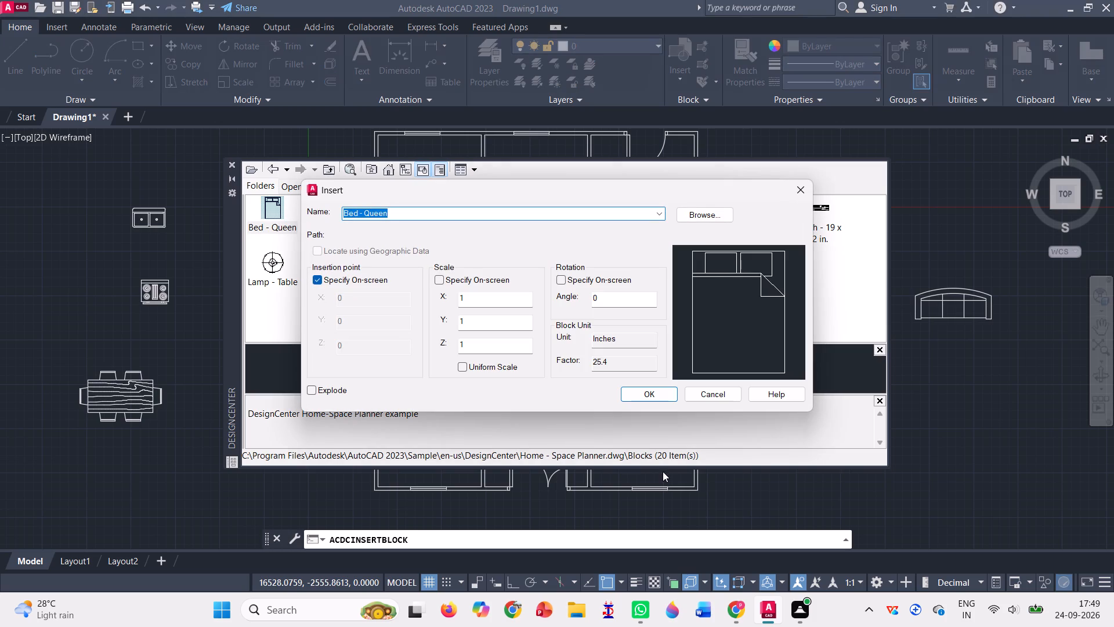
pyautogui.click(656, 394)
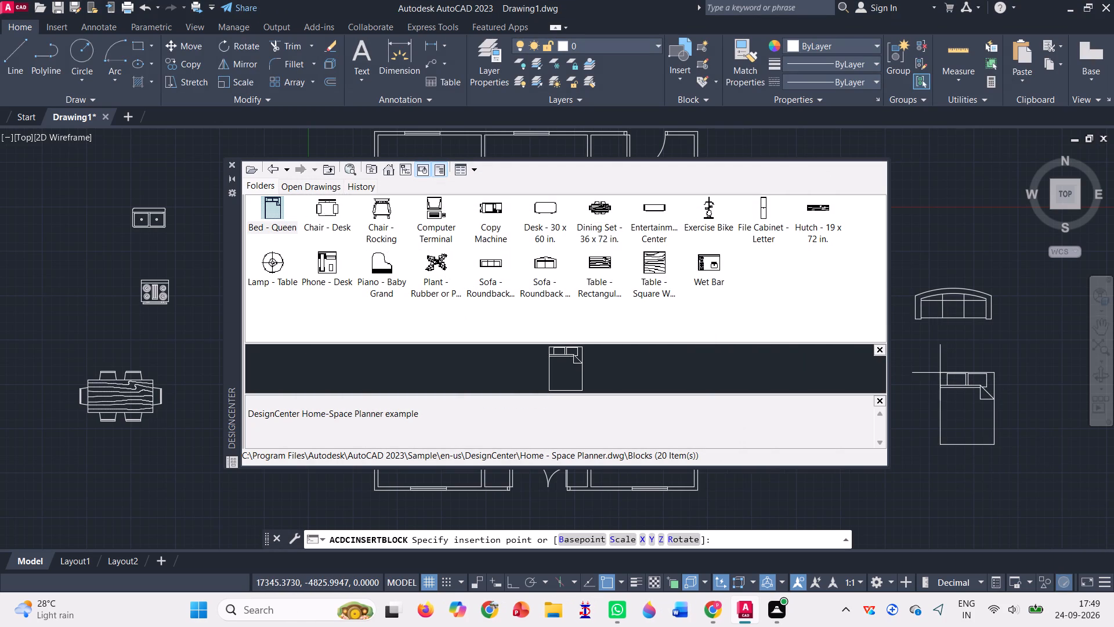
pyautogui.click(940, 373)
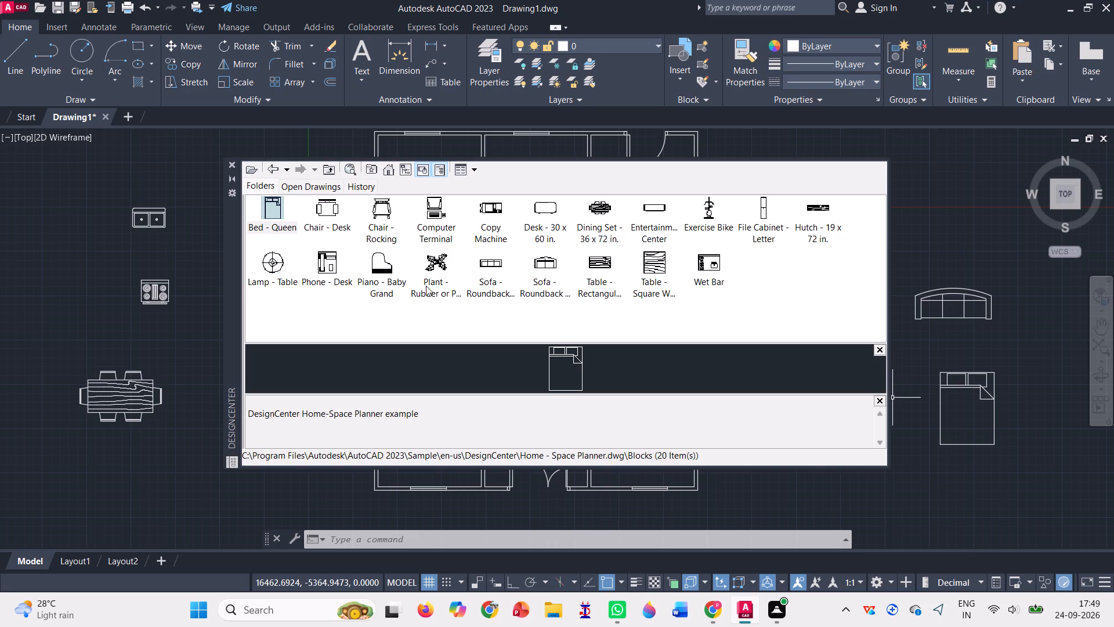
# Insert the Toilet - top block from House Designer.dwg at scale 1 to the left of the double sink, and close DesignCenter.
pyautogui.click(271, 167)
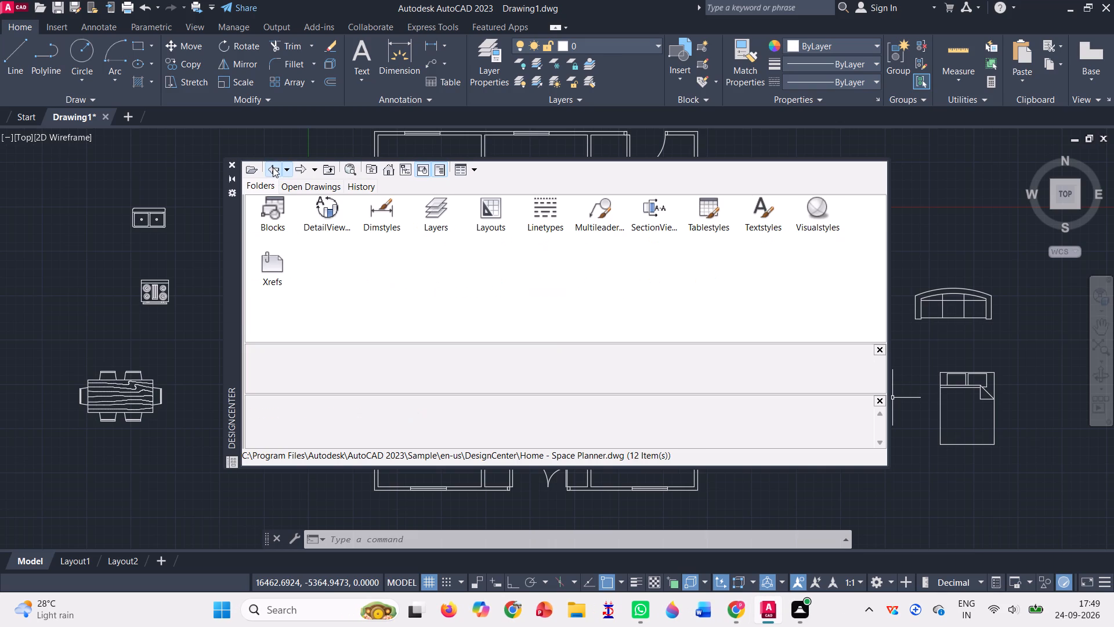
pyautogui.click(273, 167)
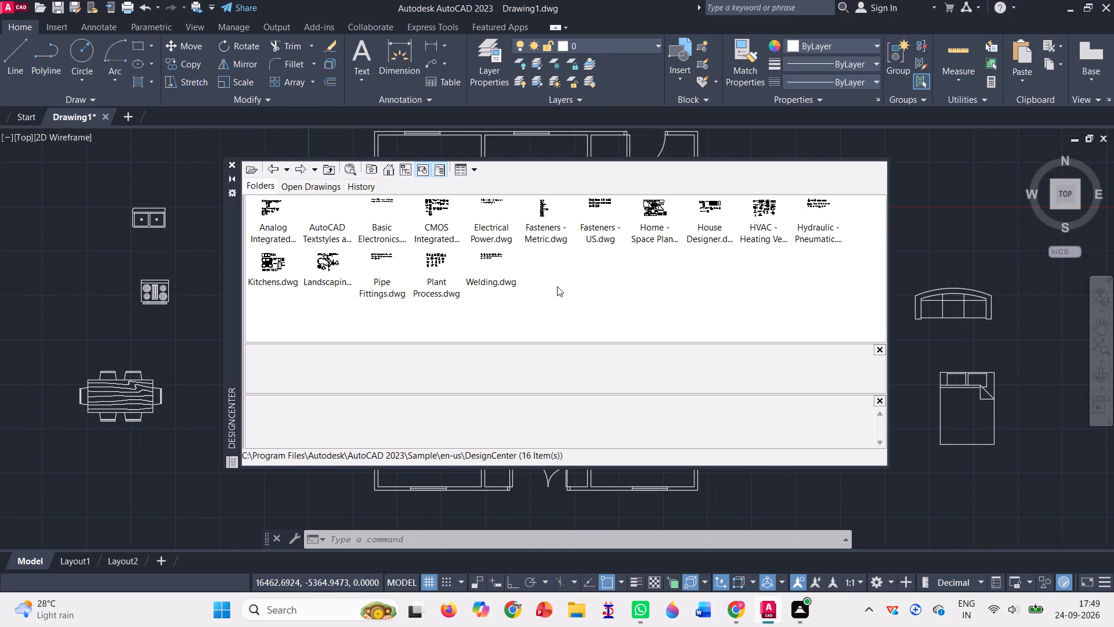
pyautogui.doubleClick(711, 204)
pyautogui.doubleClick(259, 207)
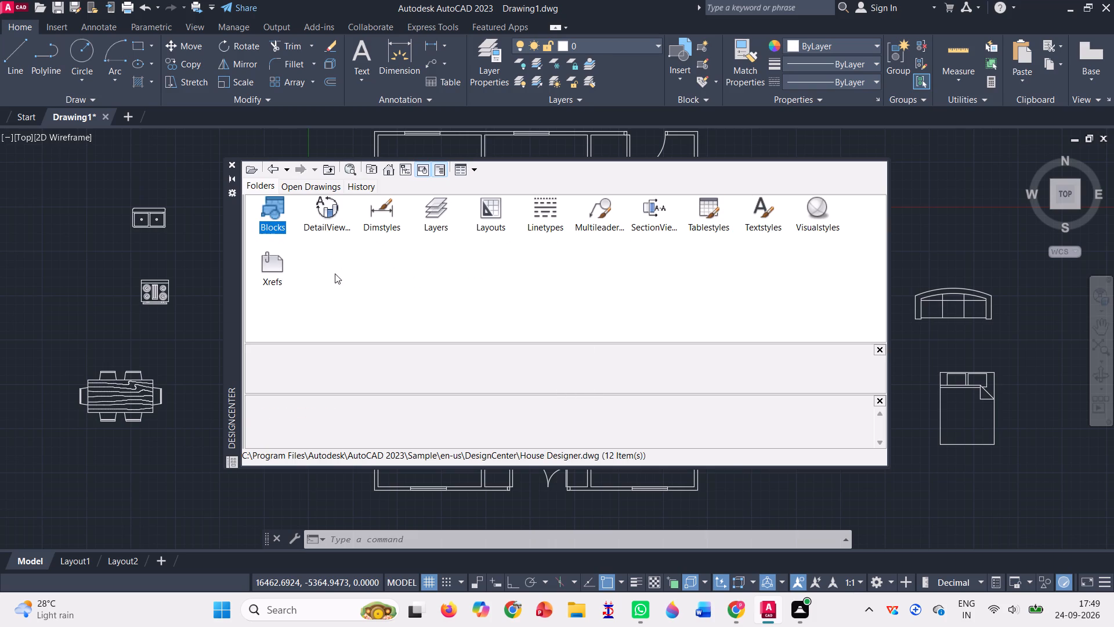
pyautogui.doubleClick(283, 200)
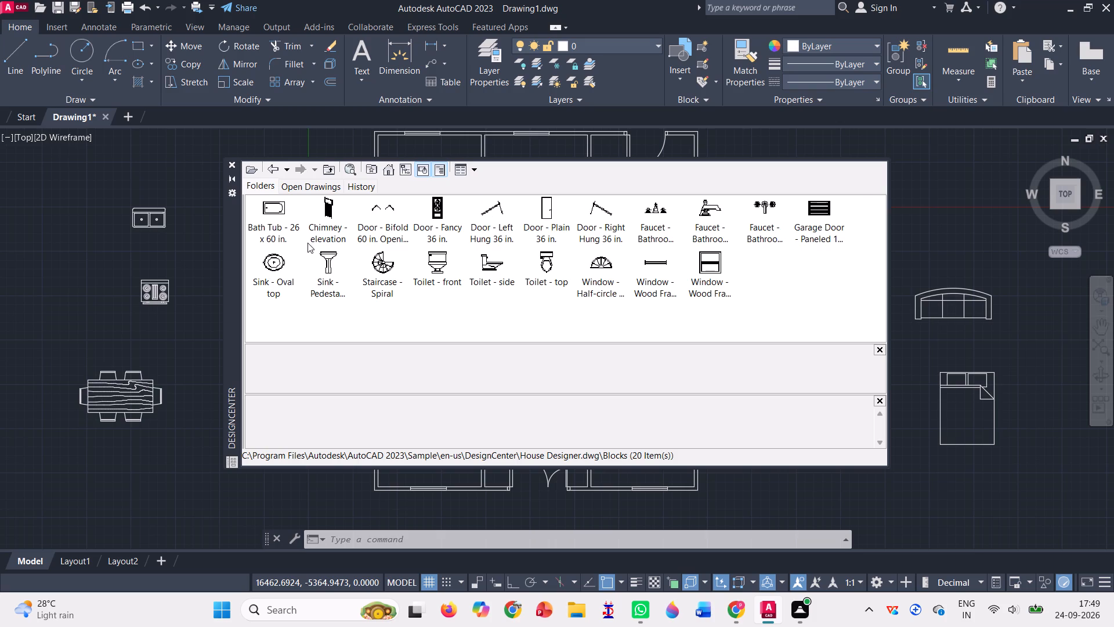
pyautogui.doubleClick(543, 255)
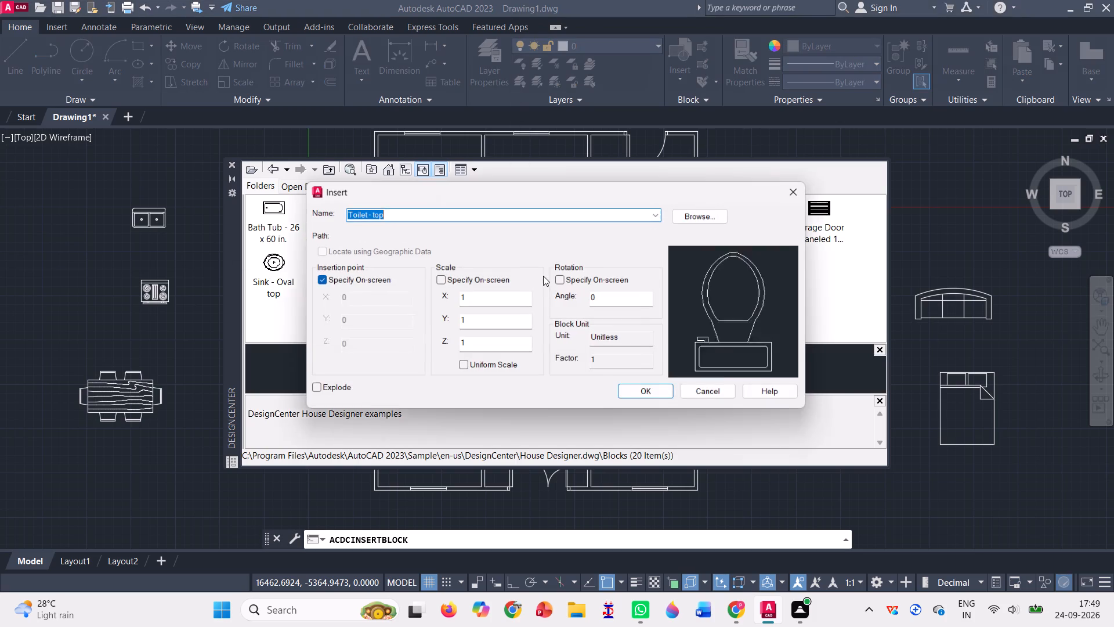
pyautogui.click(652, 391)
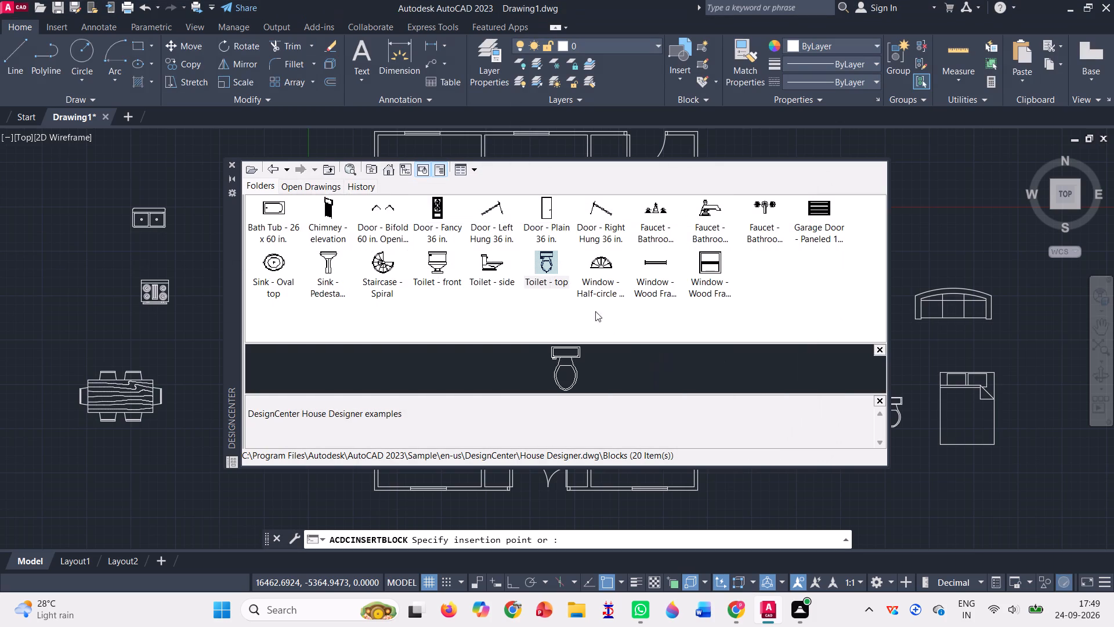
pyautogui.click(58, 220)
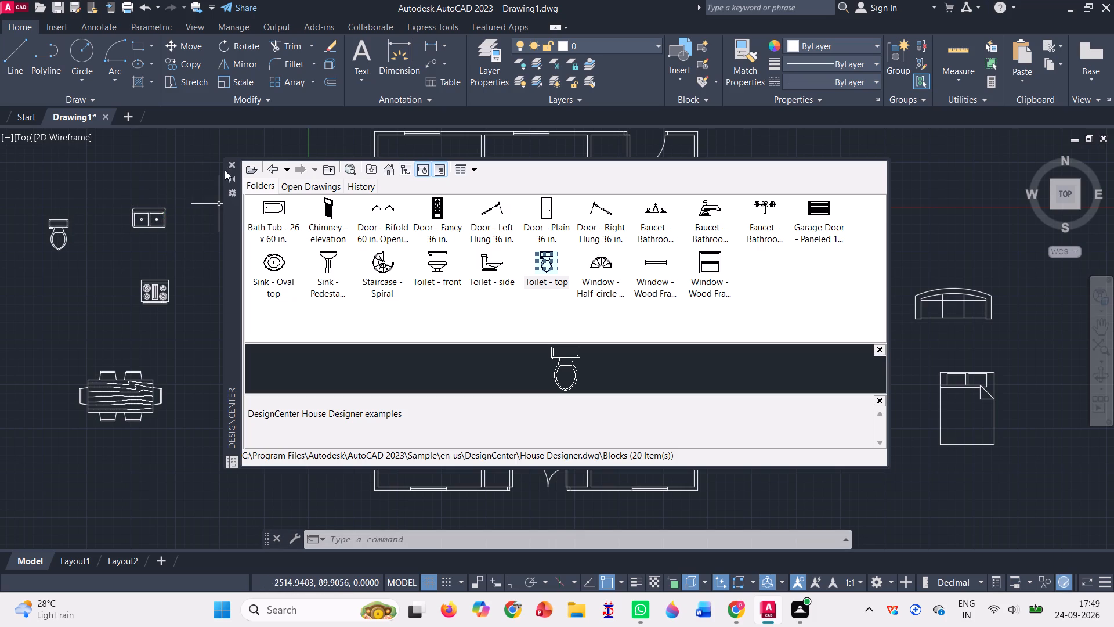
pyautogui.click(271, 168)
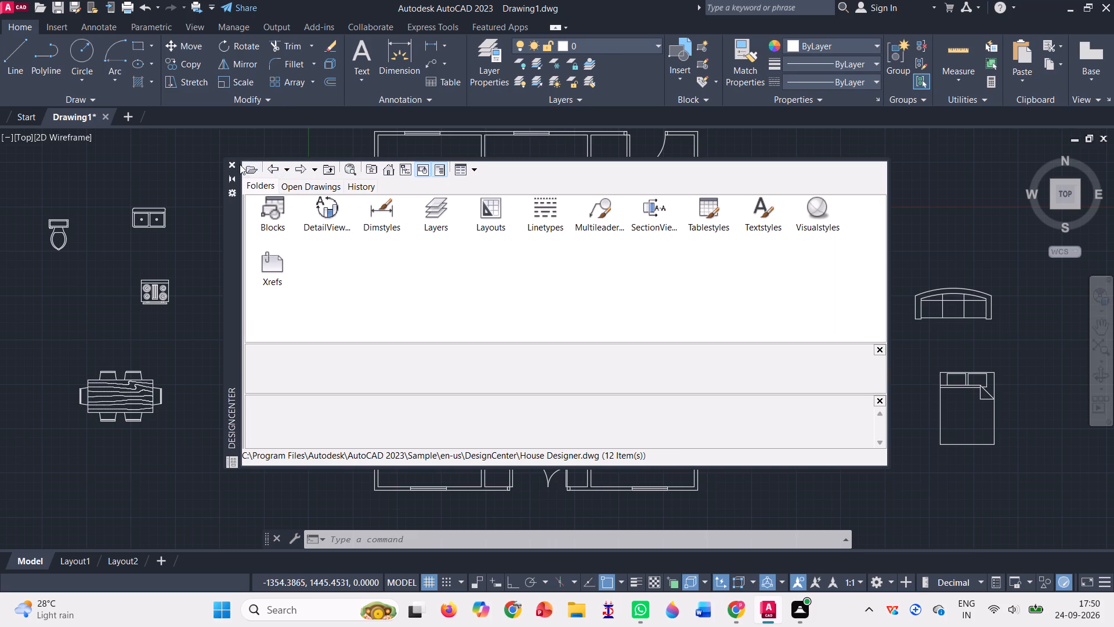
pyautogui.click(232, 163)
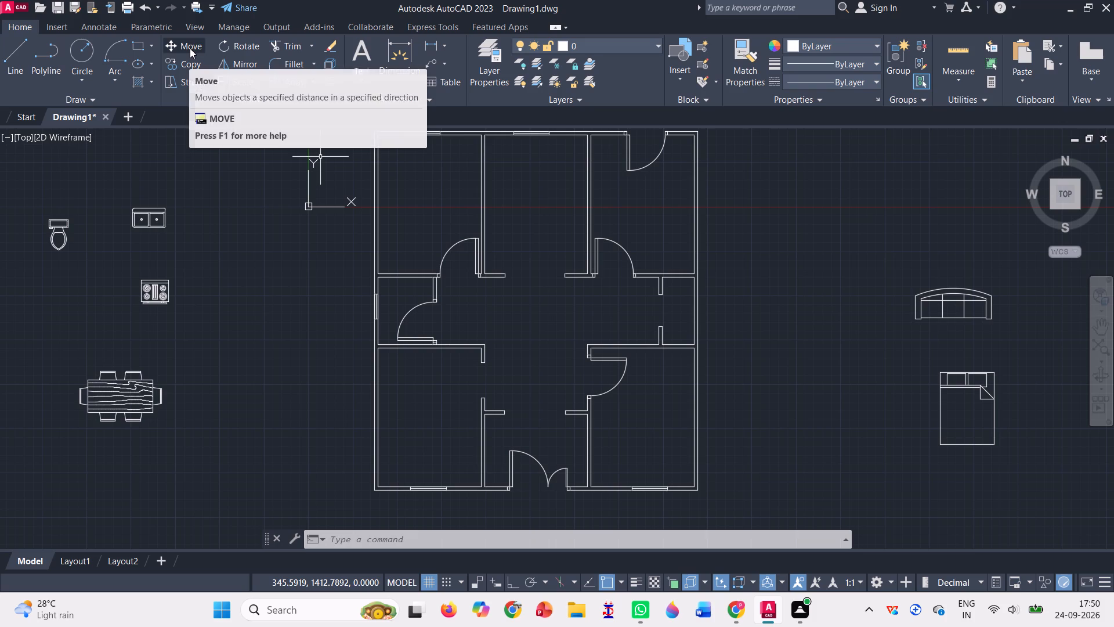
# Rotate the queen bed outside the floor plan 270° about its headboard's right corner, with Ortho on.
pyautogui.click(193, 63)
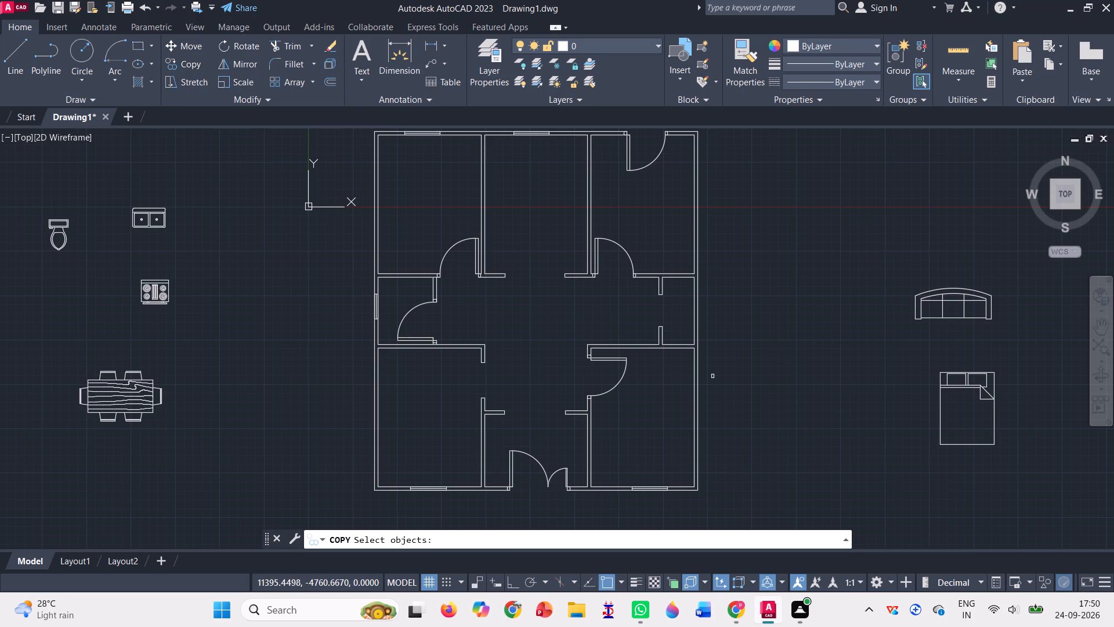
pyautogui.moveTo(910, 432); pyautogui.dragTo(902, 413)
pyautogui.click(241, 50)
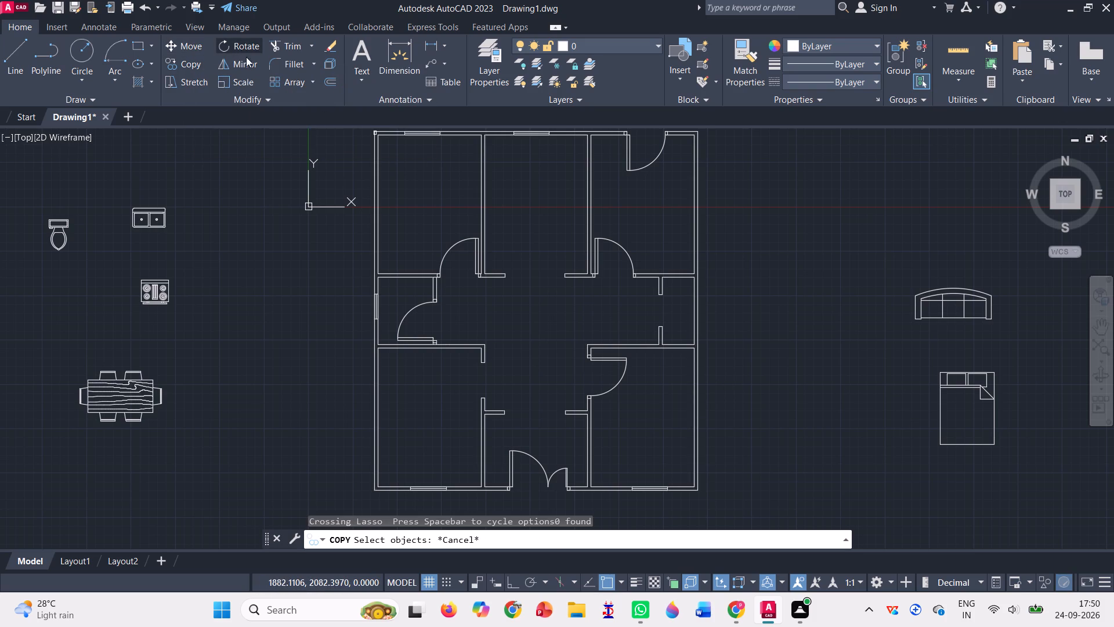
pyautogui.moveTo(909, 427); pyautogui.dragTo(898, 409)
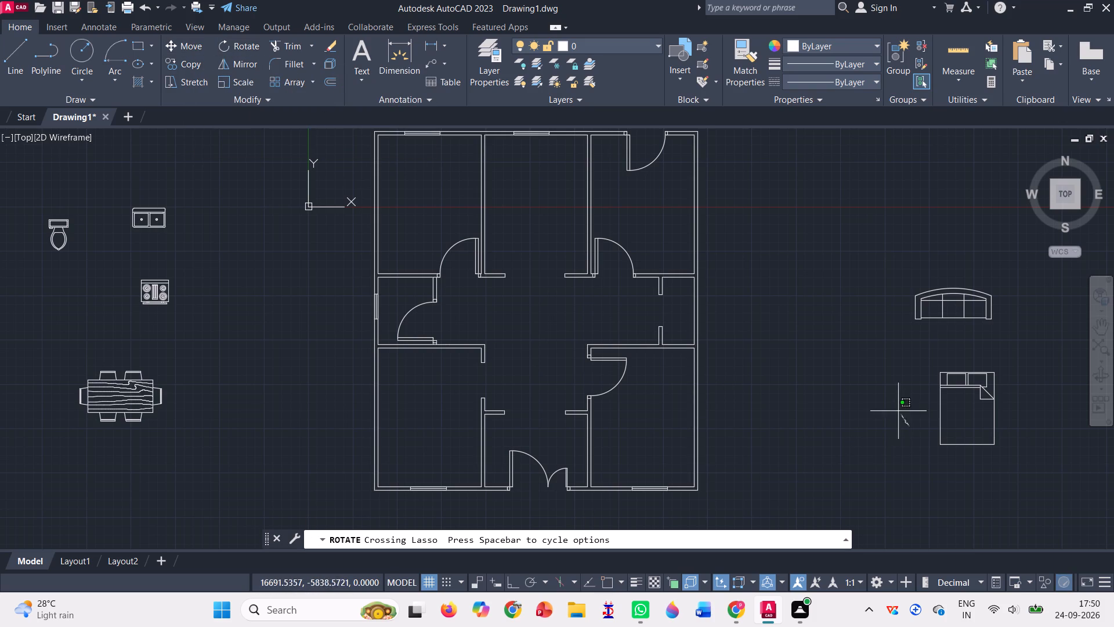
pyautogui.moveTo(898, 409); pyautogui.dragTo(1011, 454)
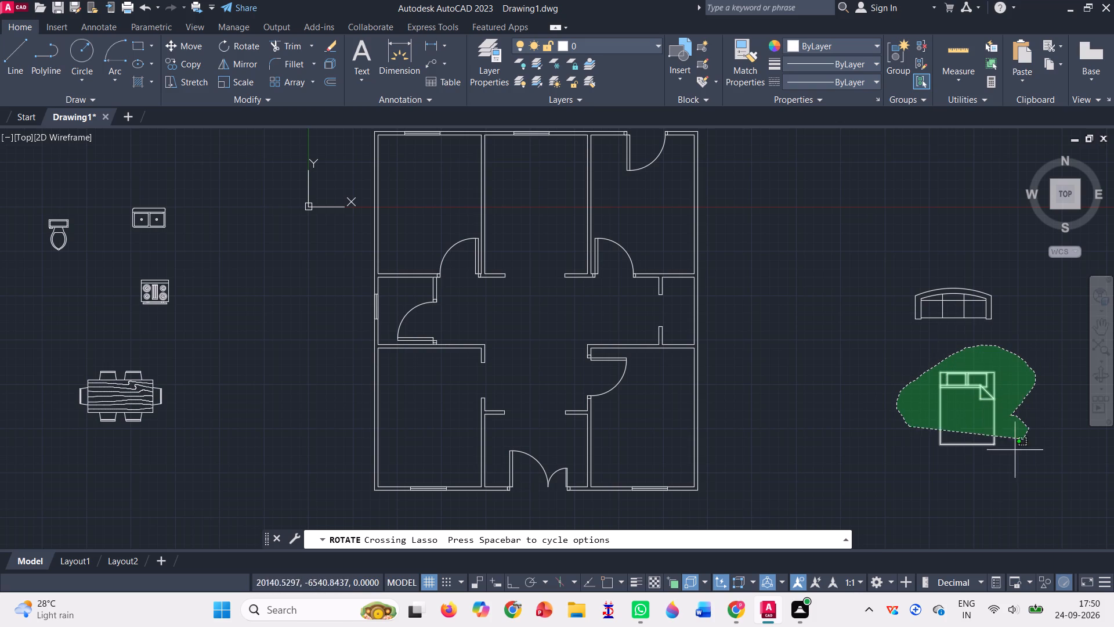
pyautogui.moveTo(1011, 454); pyautogui.dragTo(914, 464)
pyautogui.press('Return')
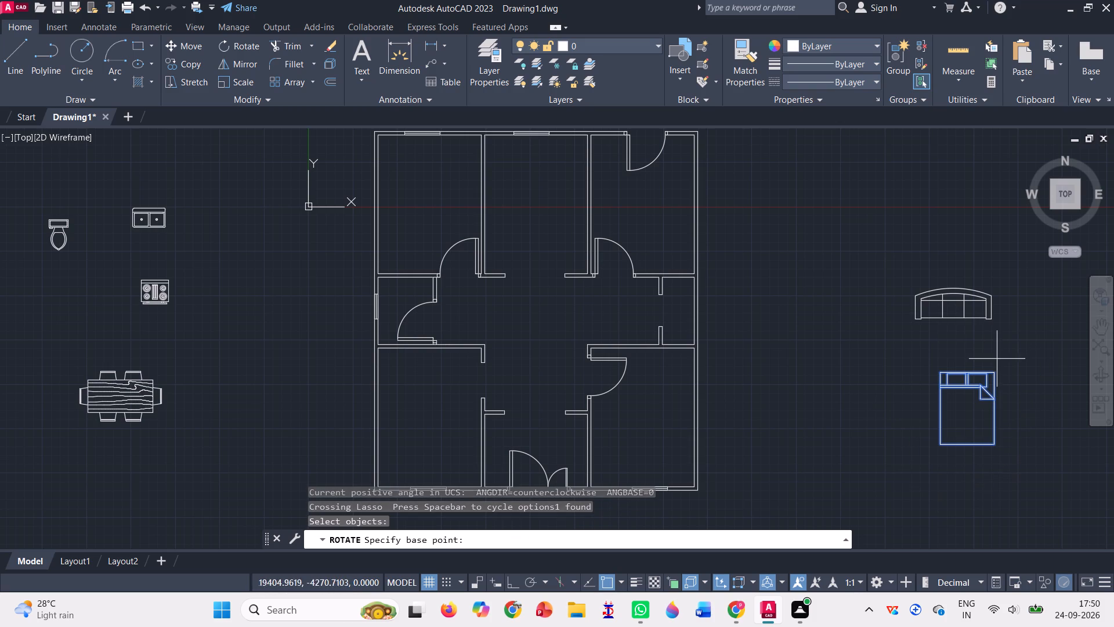
pyautogui.click(992, 377)
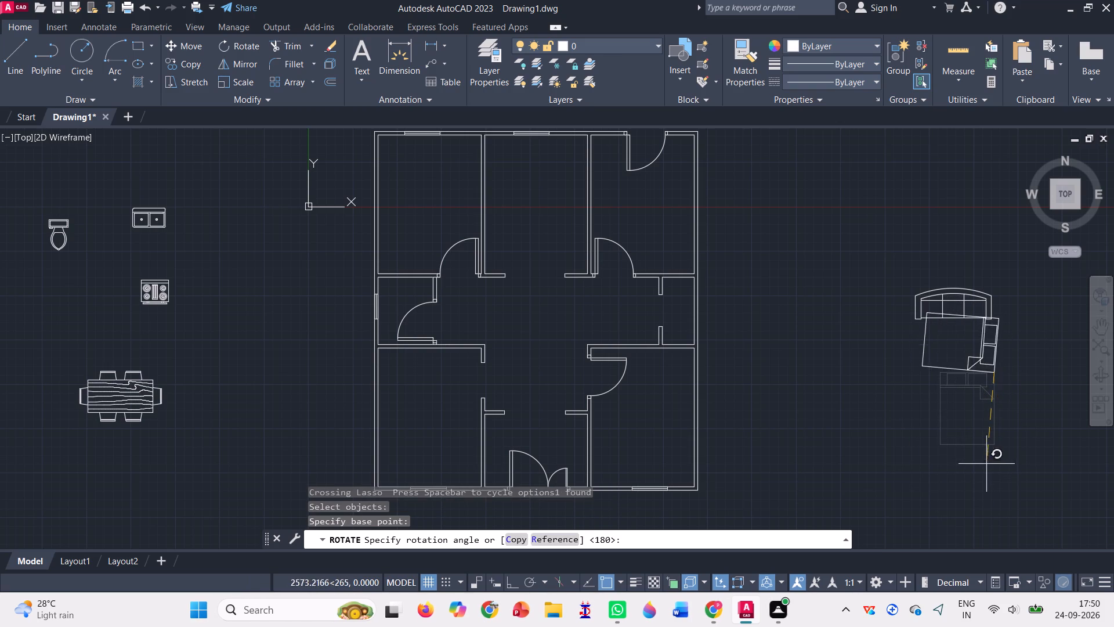
pyautogui.click(508, 578)
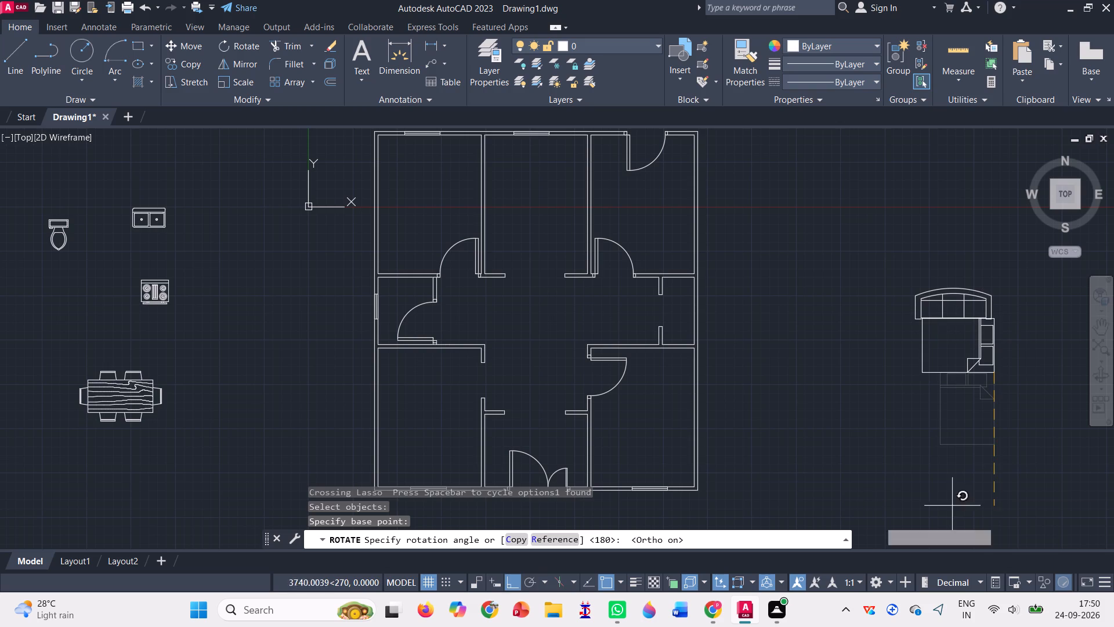
pyautogui.click(1005, 471)
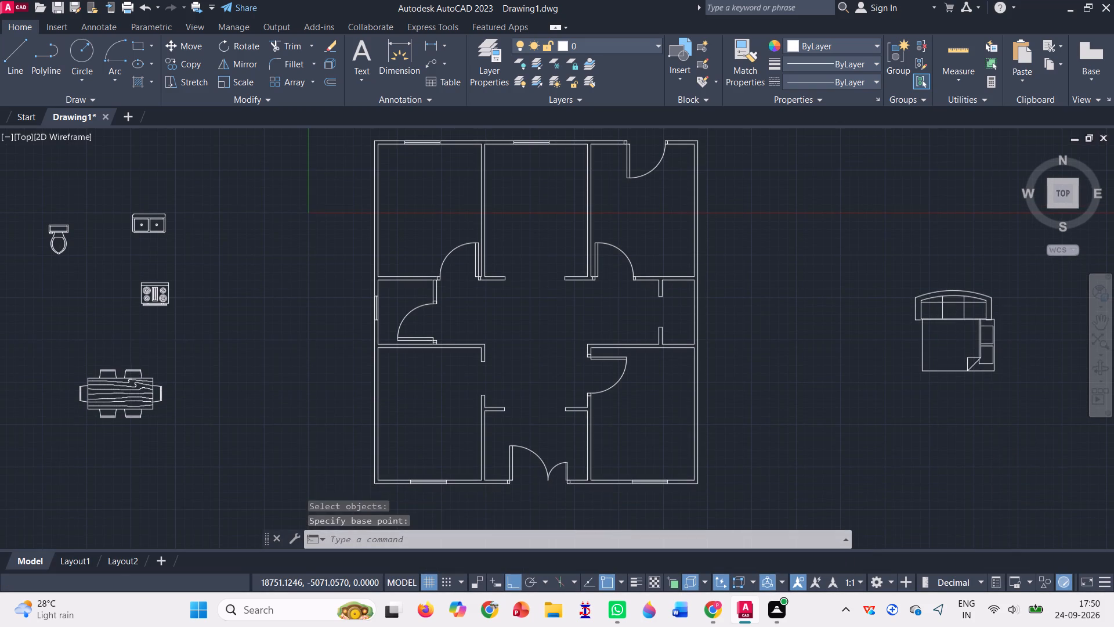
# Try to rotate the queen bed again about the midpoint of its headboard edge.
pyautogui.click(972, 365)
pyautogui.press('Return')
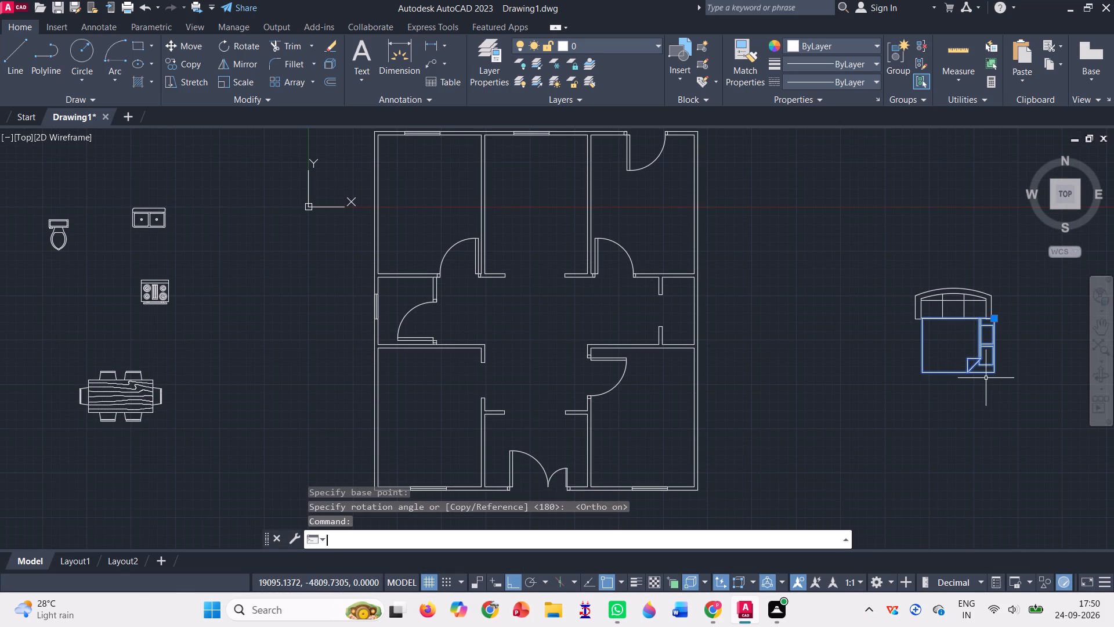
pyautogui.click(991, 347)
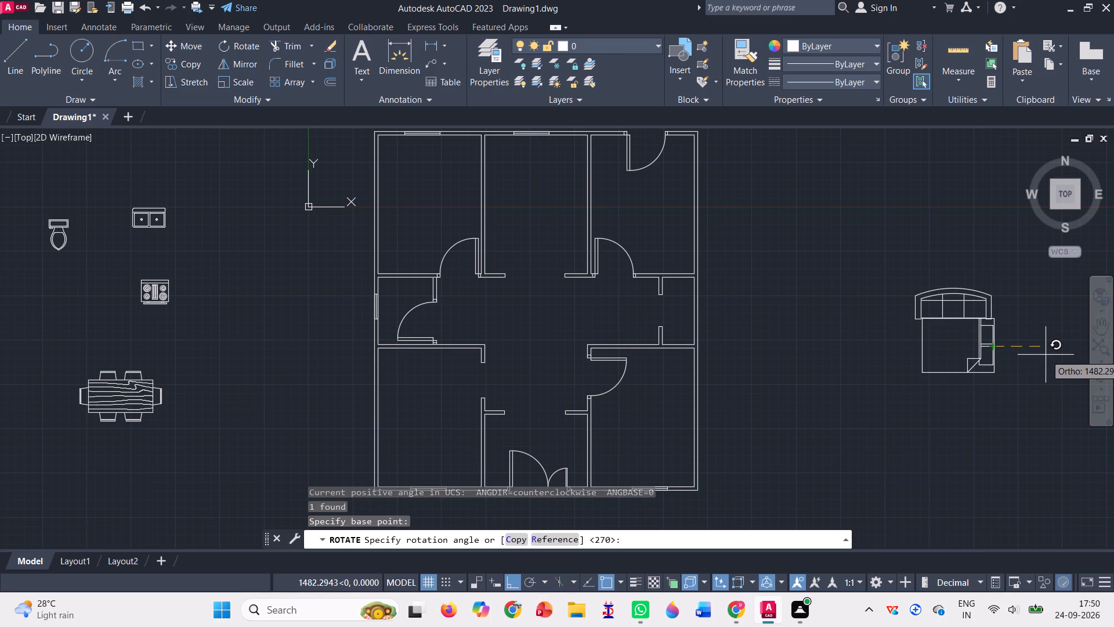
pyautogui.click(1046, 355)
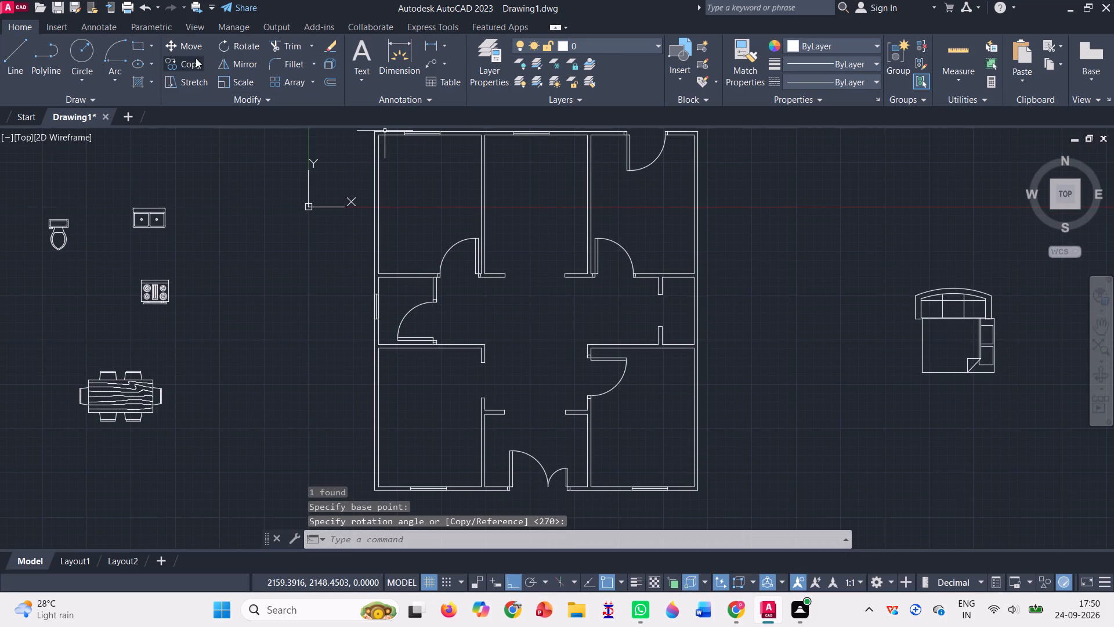
# Copy the queen bed by its headboard midpoint into the lower-right room, headboard against the right outer wall, with Ortho off.
pyautogui.click(196, 62)
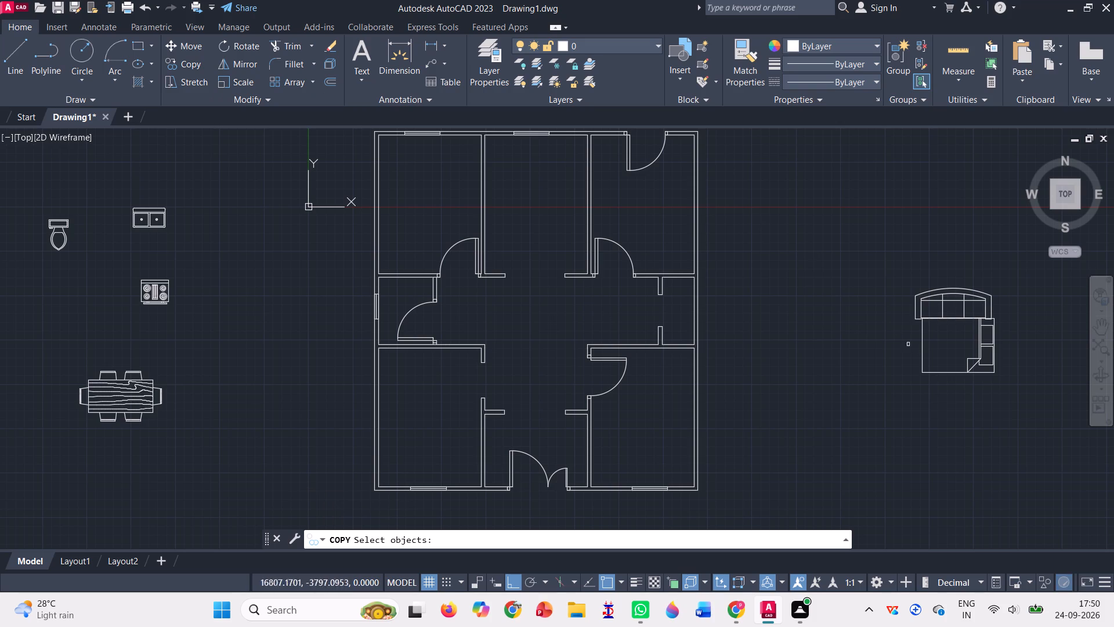
pyautogui.click(975, 359)
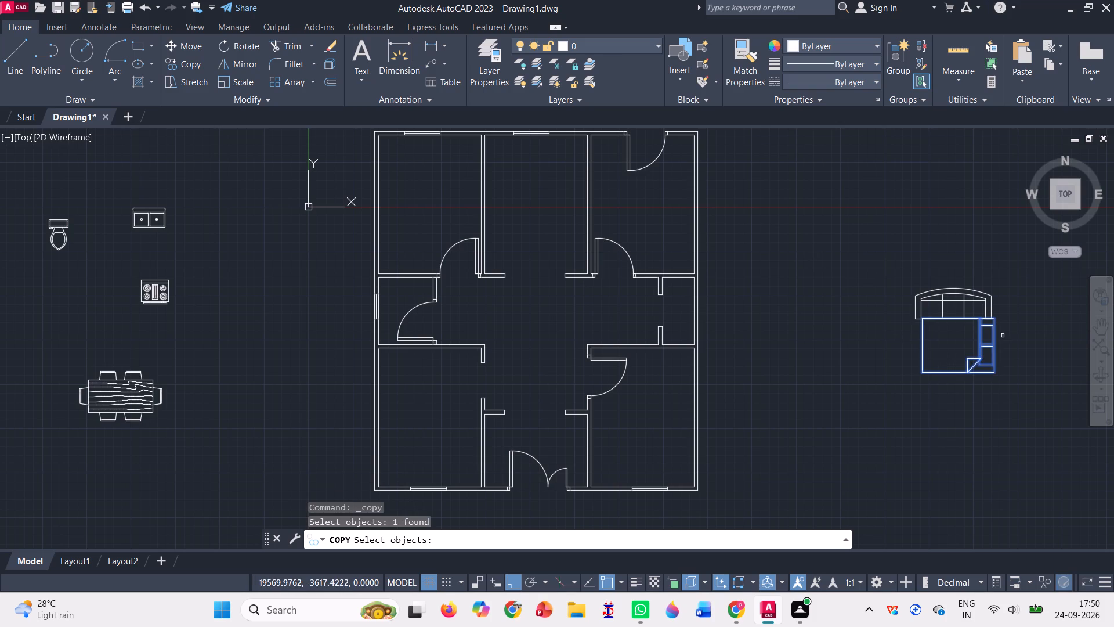
pyautogui.press('Return')
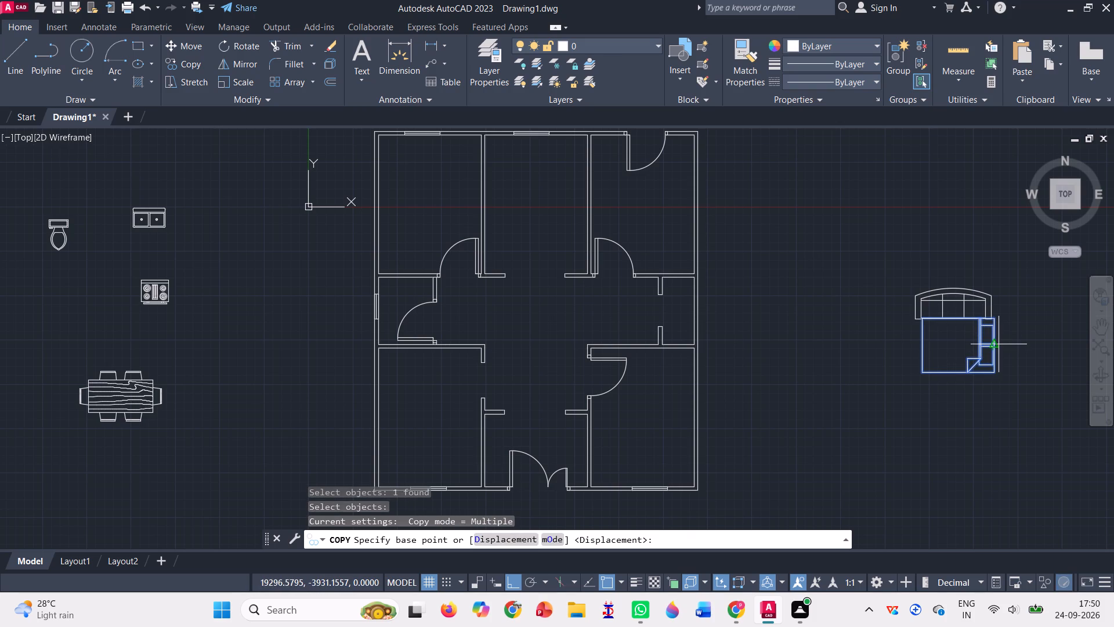
pyautogui.click(999, 344)
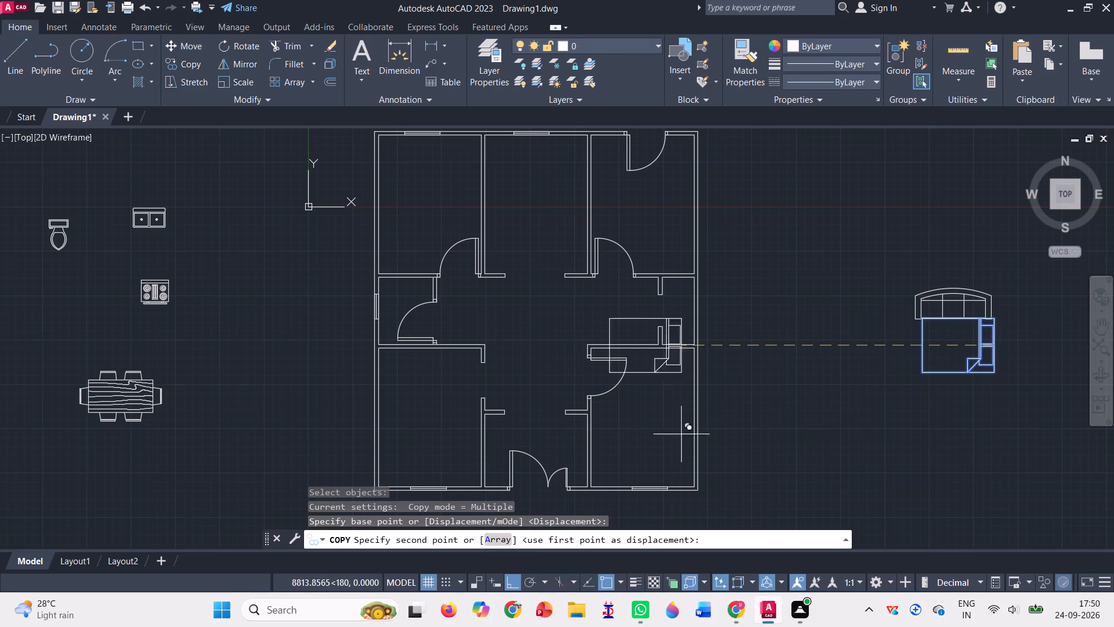
pyautogui.click(513, 586)
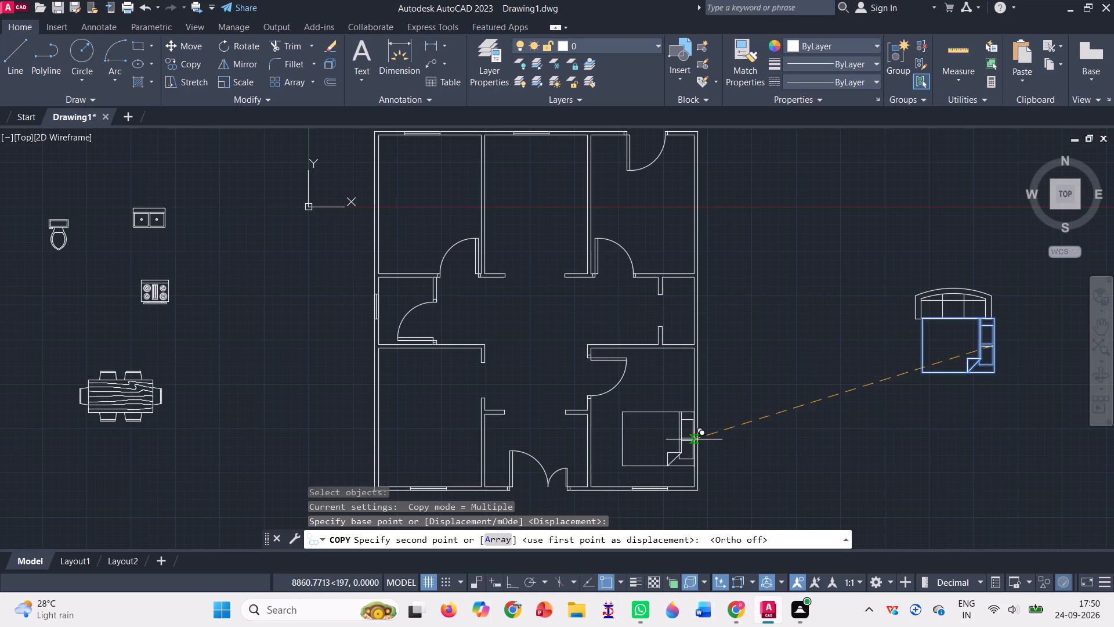
pyautogui.scroll(1, 692, 442)
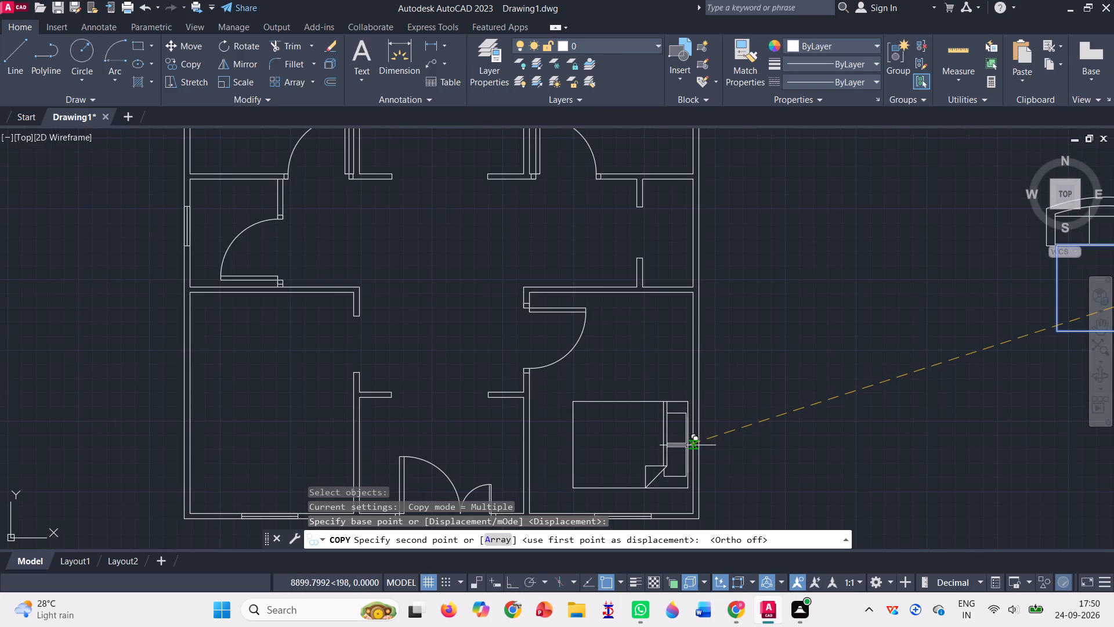
pyautogui.click(693, 451)
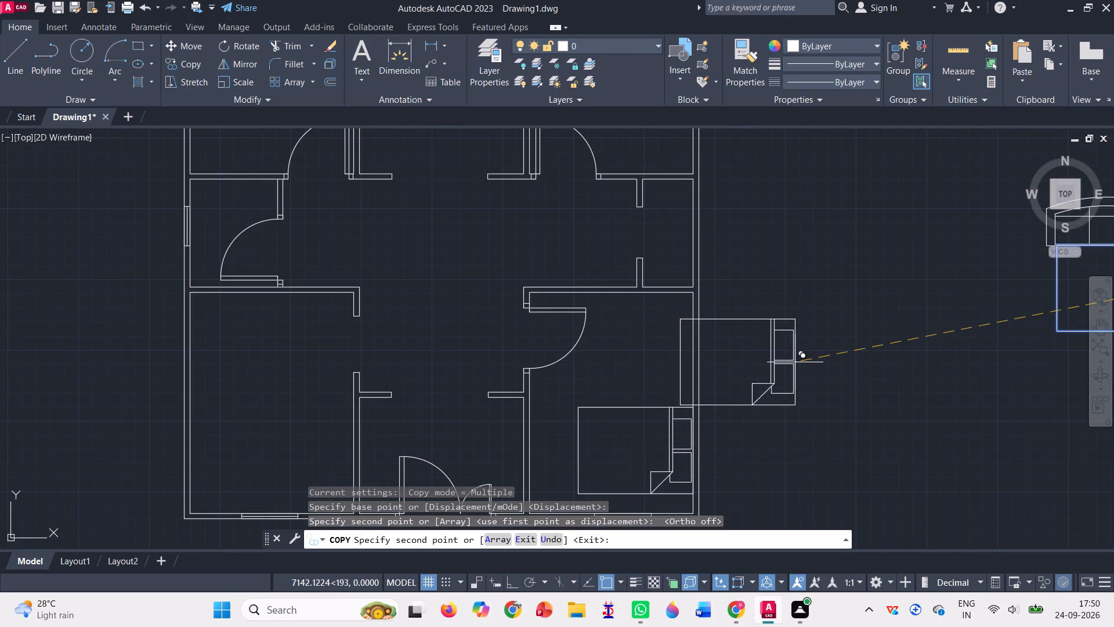
pyautogui.scroll(-2, 795, 362)
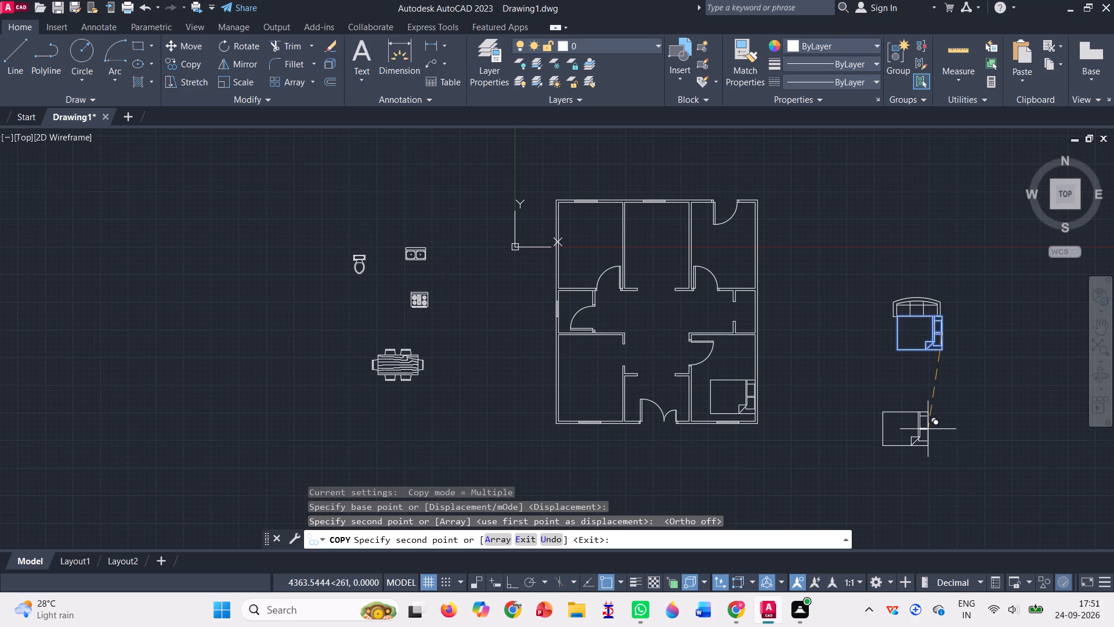
pyautogui.press('Escape')
# Rotate the original queen bed outside the plan 180° about the lower corner of its headboard.
pyautogui.click(934, 344)
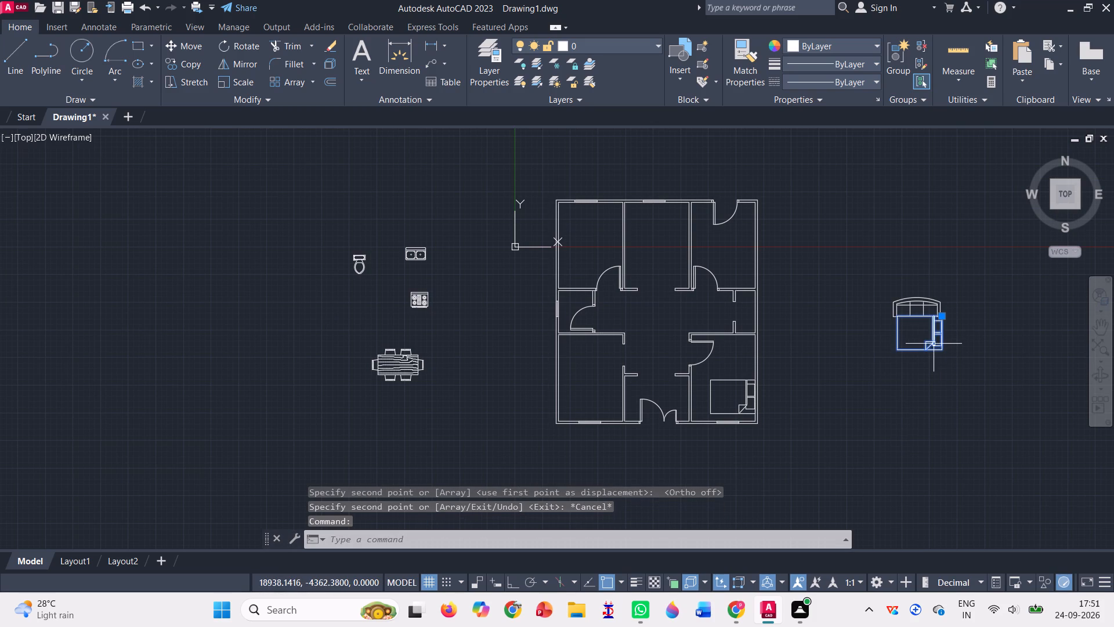
pyautogui.click(223, 39)
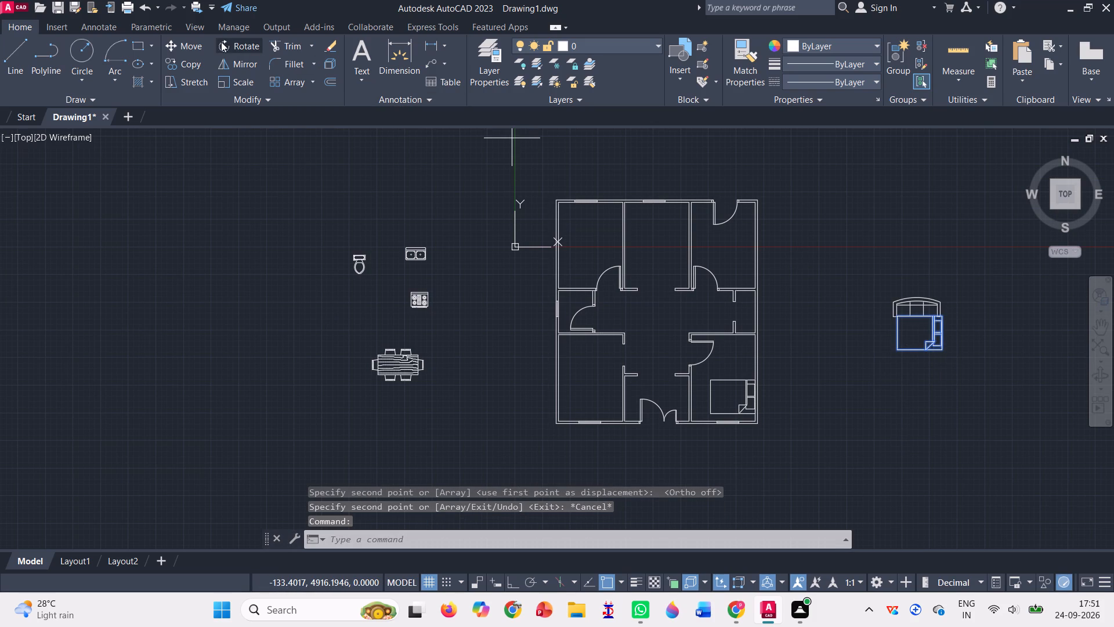
pyautogui.click(943, 355)
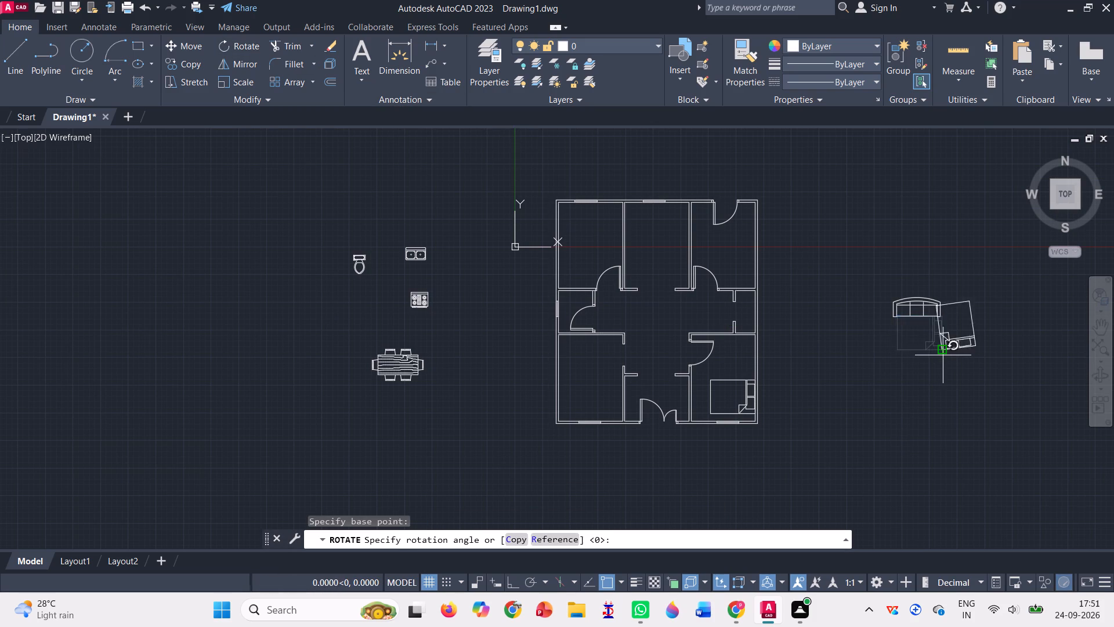
pyautogui.click(829, 347)
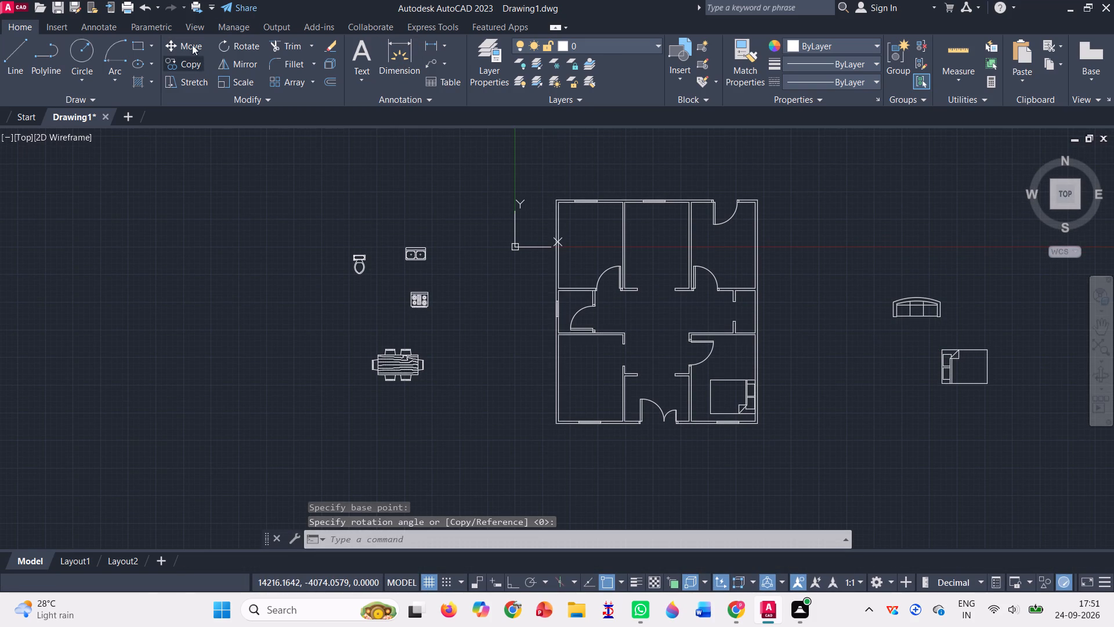
# Move the rotated queen bed by its headboard midpoint into the upper-left room, against the left outer wall.
pyautogui.click(192, 42)
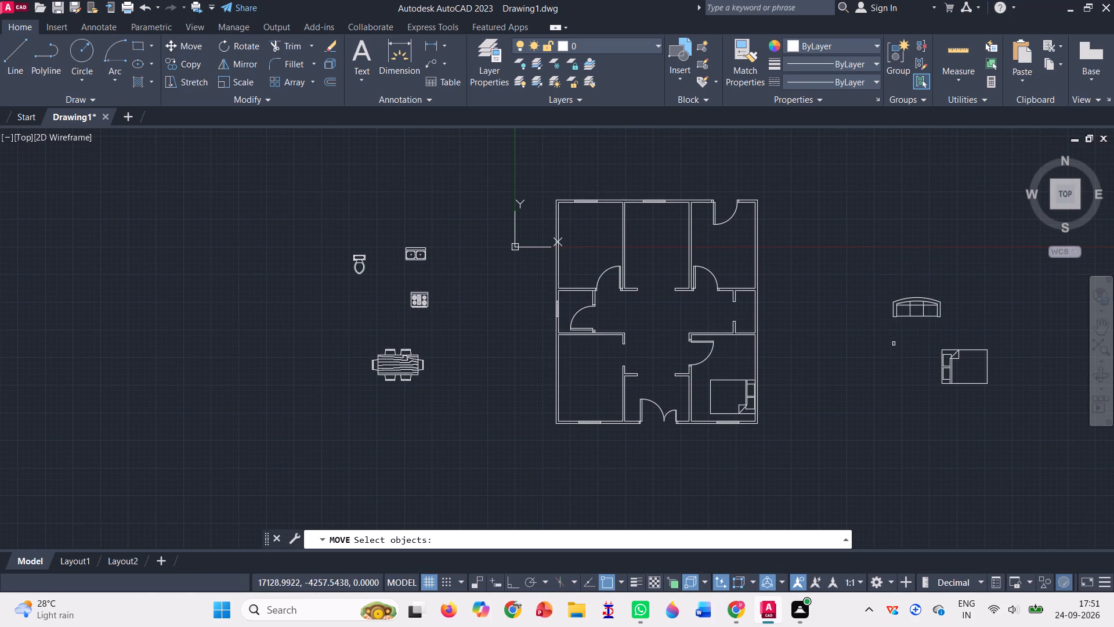
pyautogui.moveTo(902, 356); pyautogui.dragTo(965, 435)
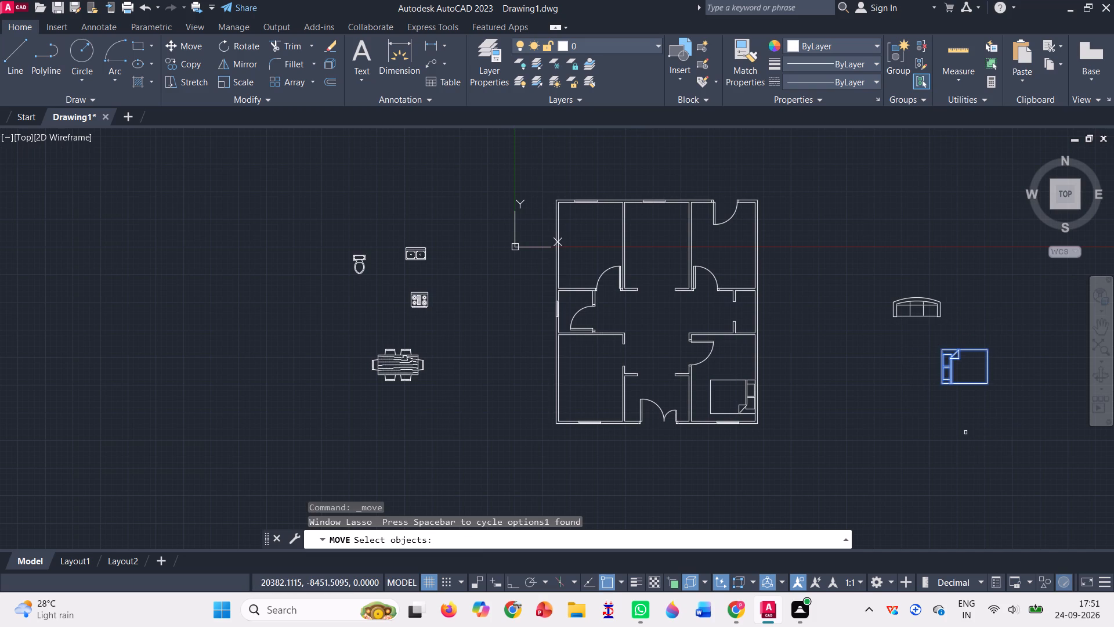
pyautogui.press('Return')
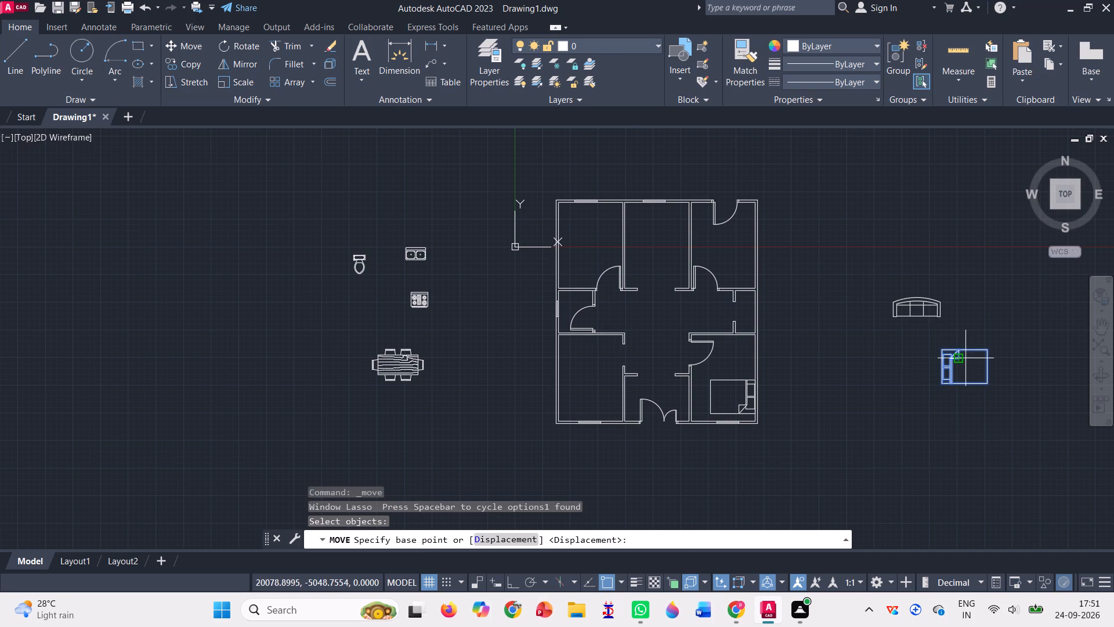
pyautogui.click(939, 370)
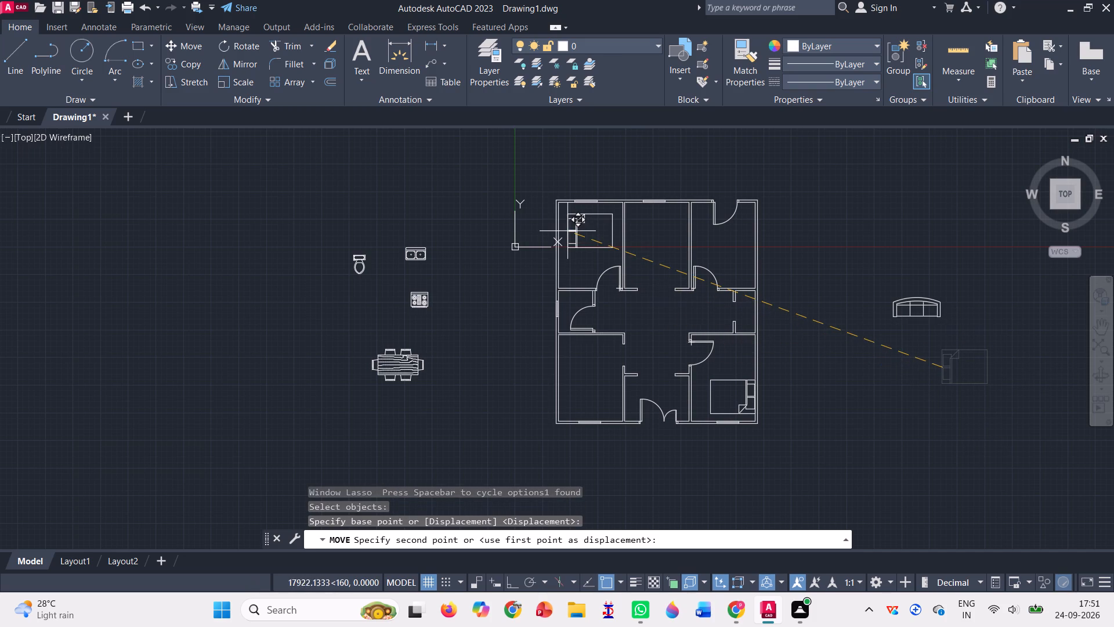
pyautogui.scroll(1, 547, 232)
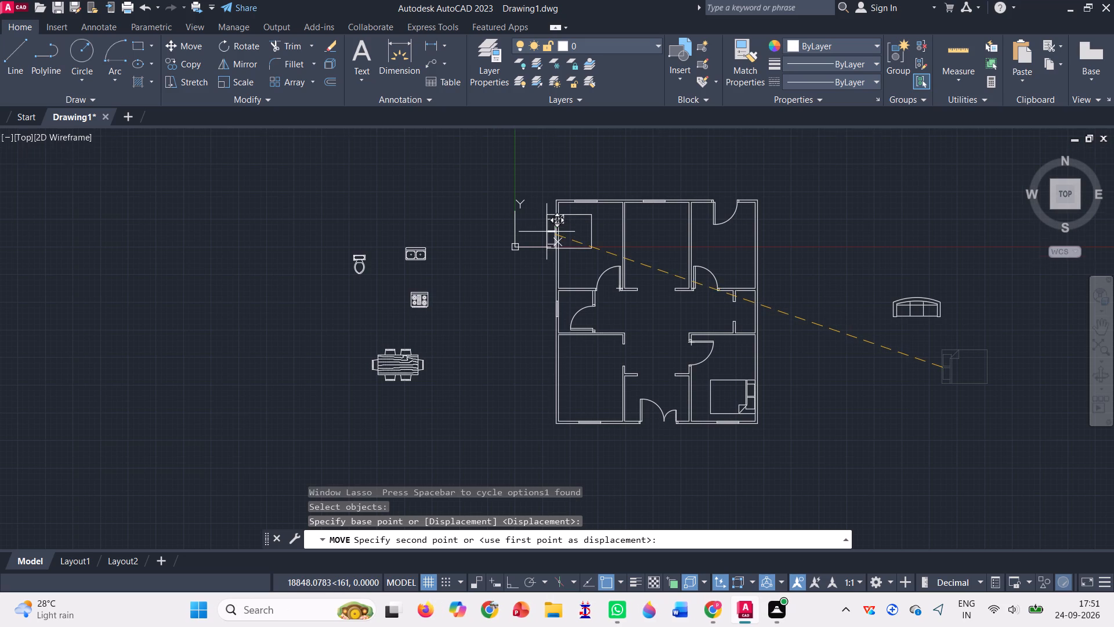
pyautogui.scroll(1, 563, 242)
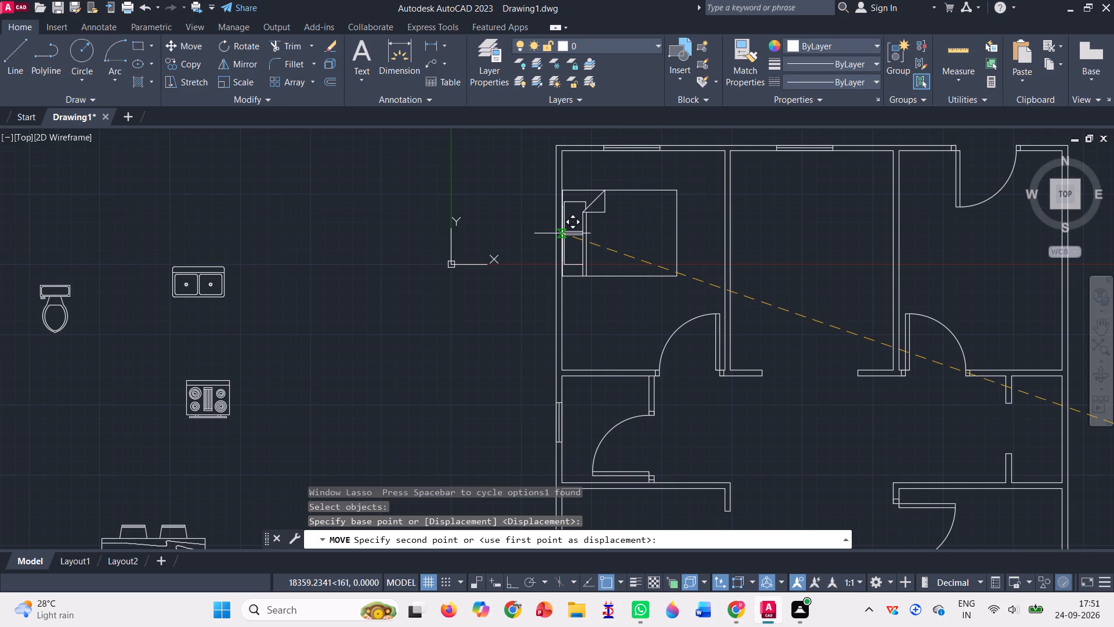
pyautogui.click(562, 233)
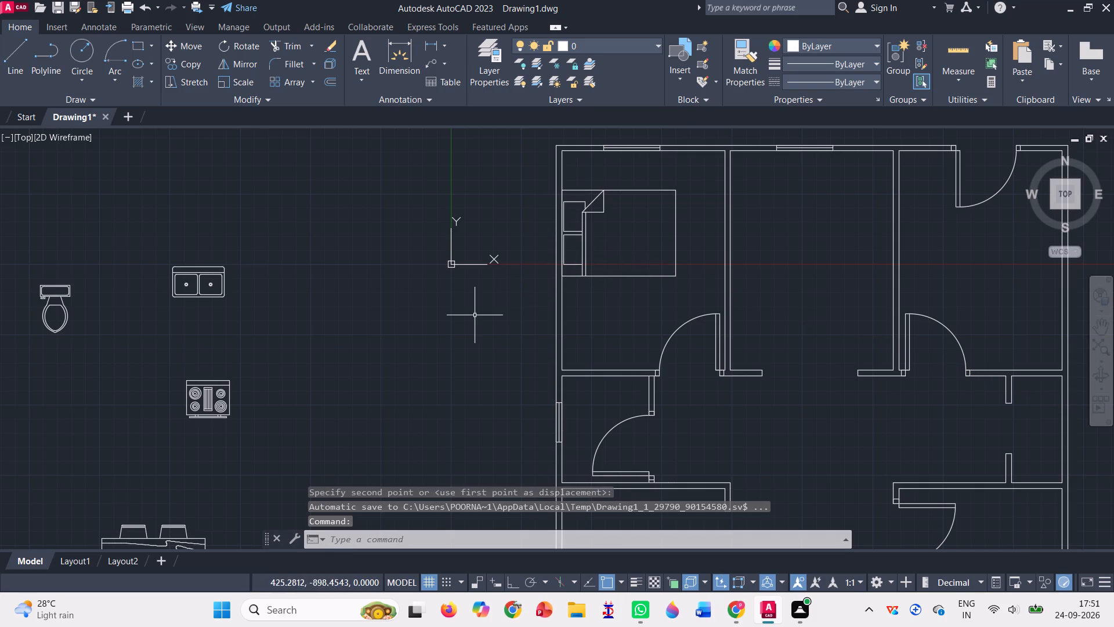
# Scale the upper-left room's bed down slightly about its upper headboard corner on the left wall.
pyautogui.click(232, 82)
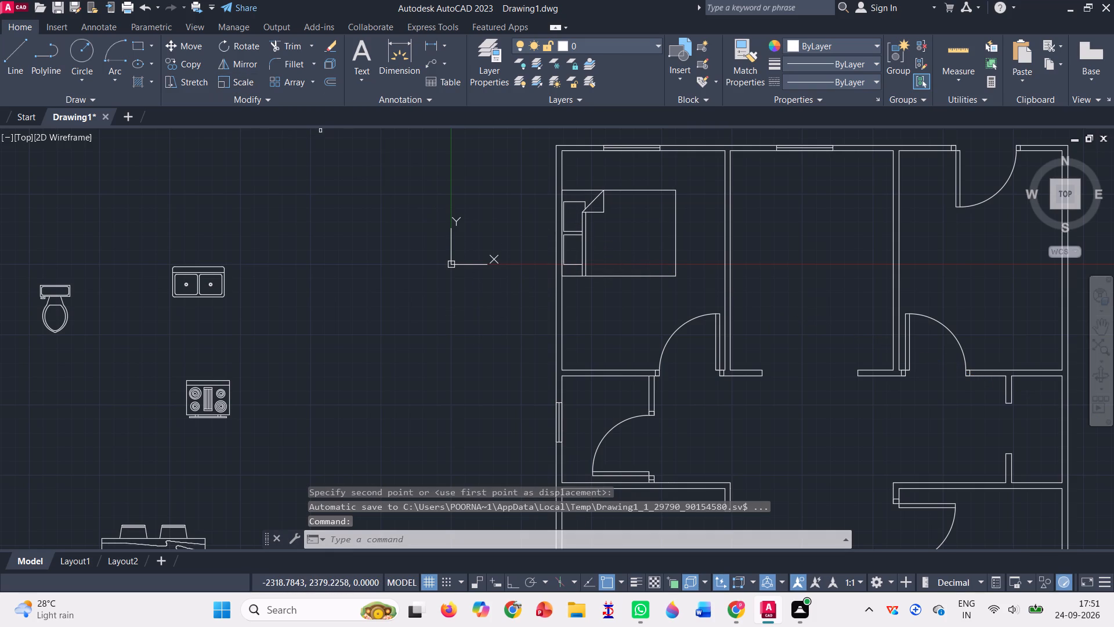
pyautogui.click(602, 200)
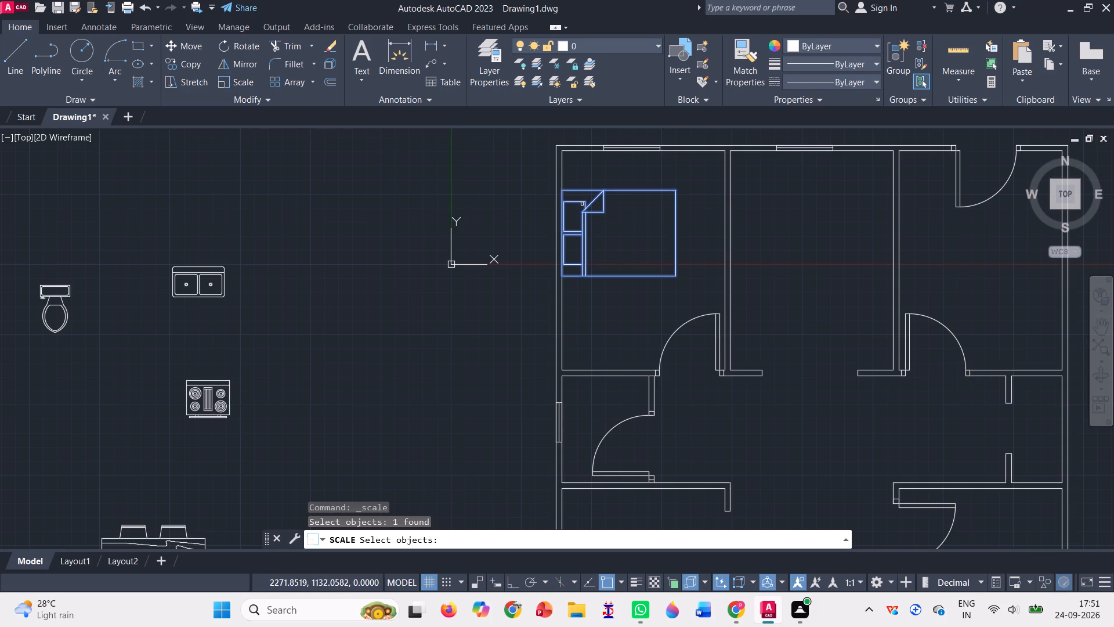
pyautogui.press('Return')
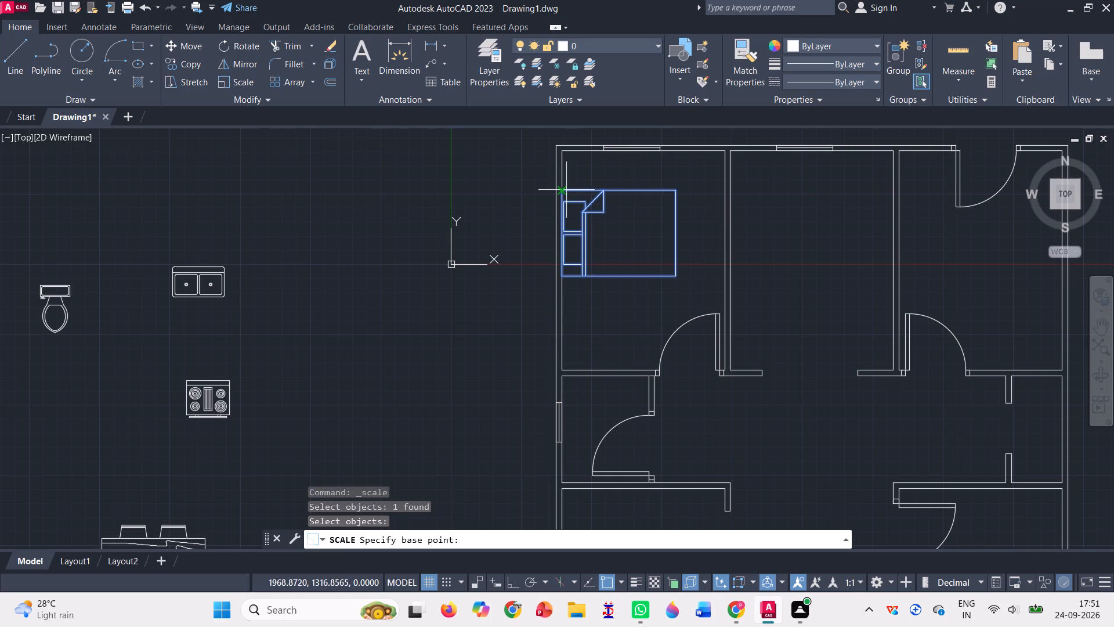
pyautogui.doubleClick(563, 191)
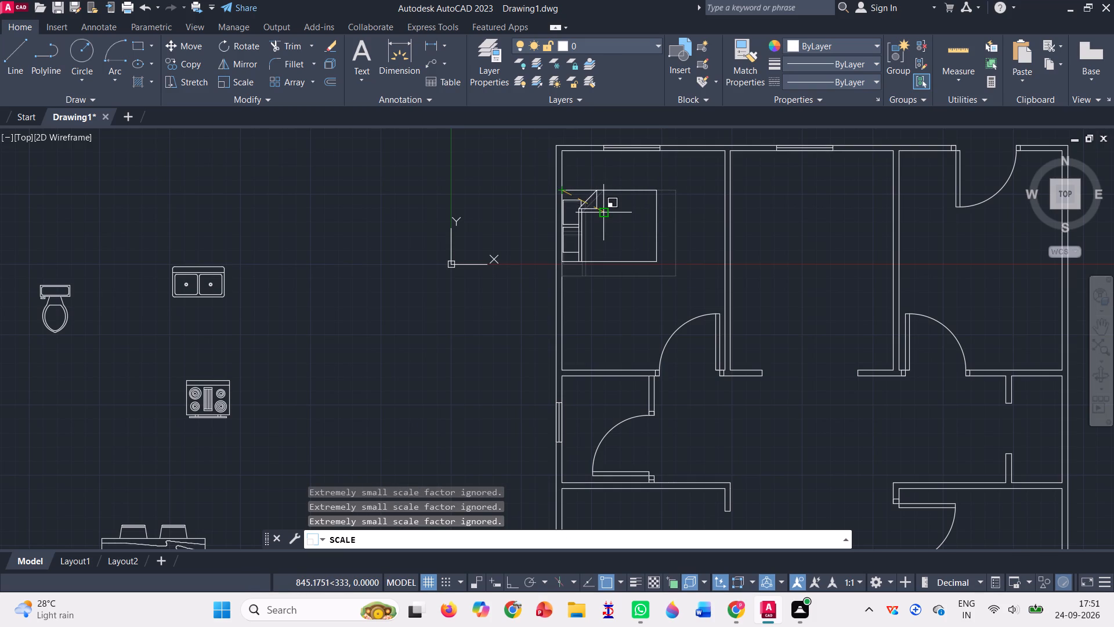
pyautogui.click(606, 209)
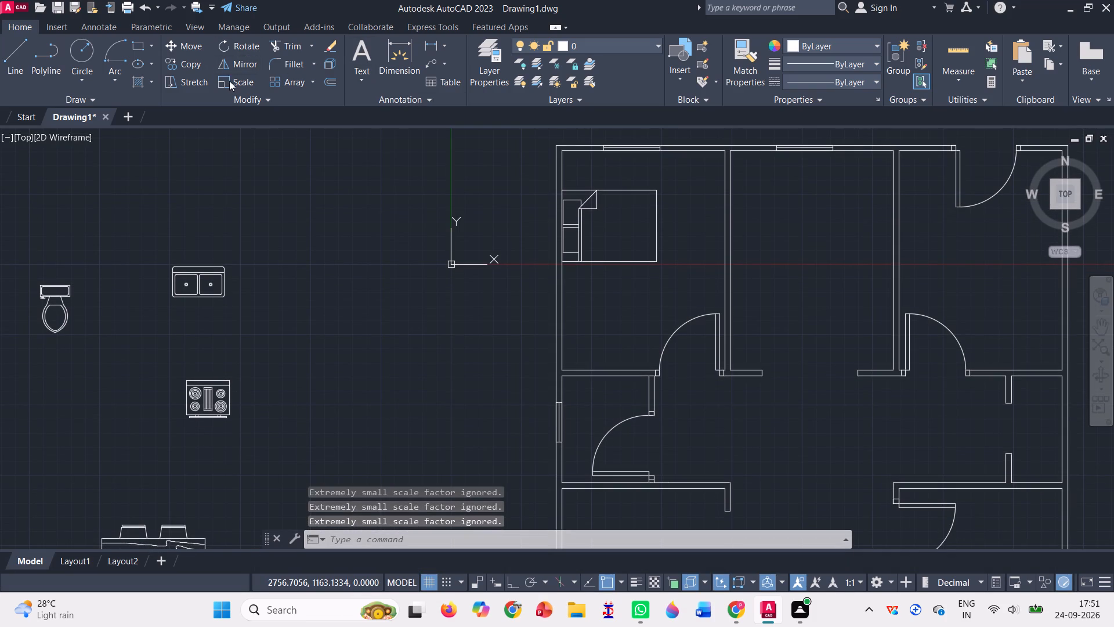
# Scale the lower-right room's bed down slightly about its lower headboard corner on the right outer wall.
pyautogui.click(229, 81)
pyautogui.scroll(-2, 357, 288)
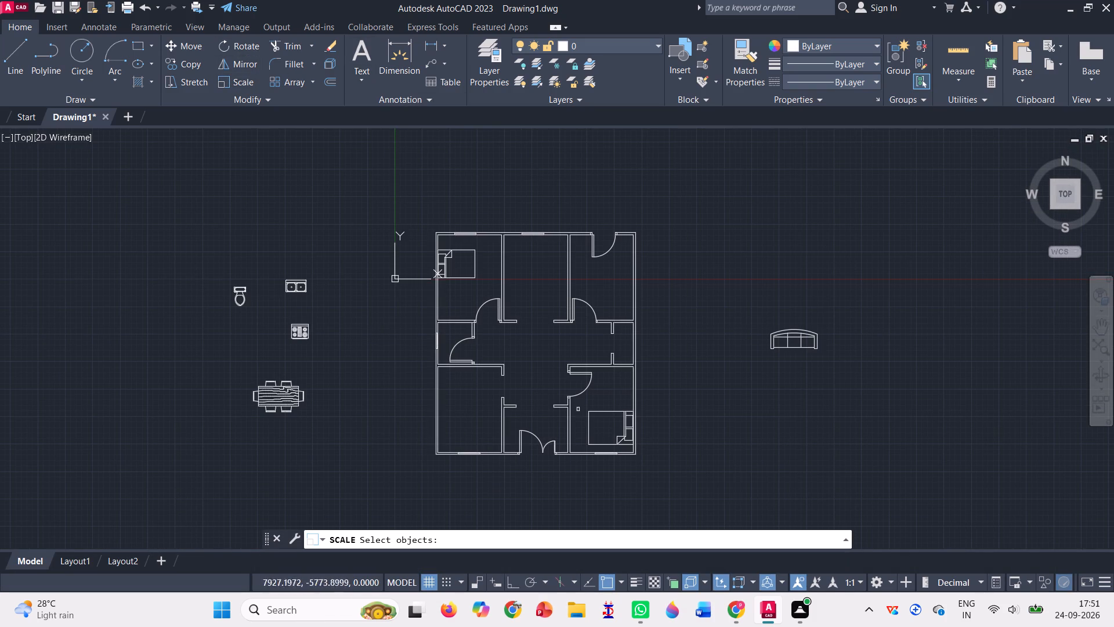
pyautogui.click(622, 435)
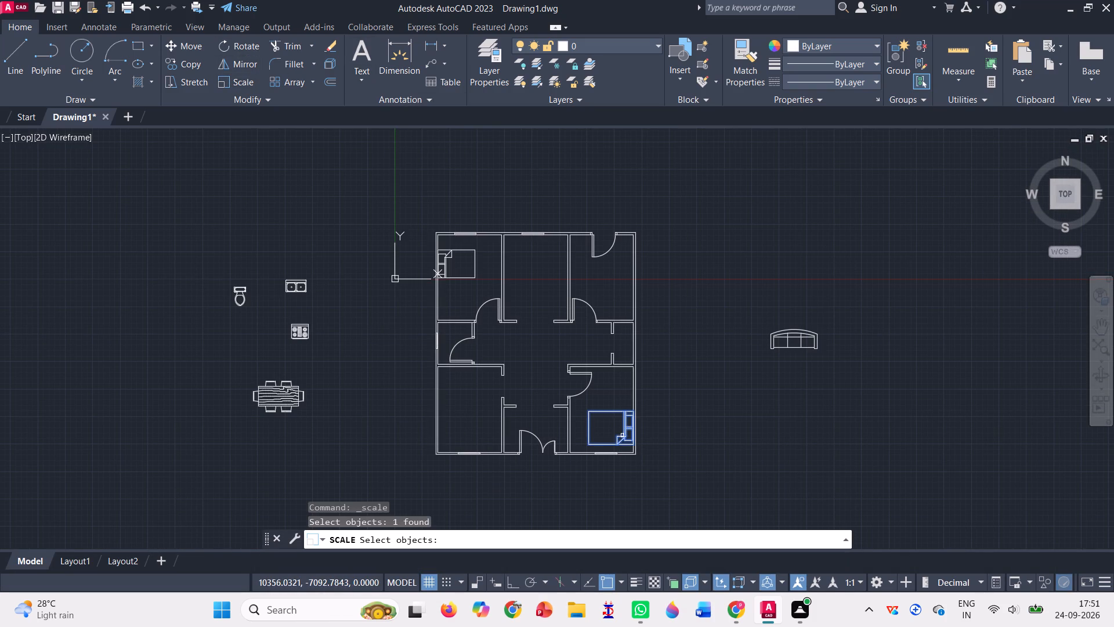
pyautogui.press('Return')
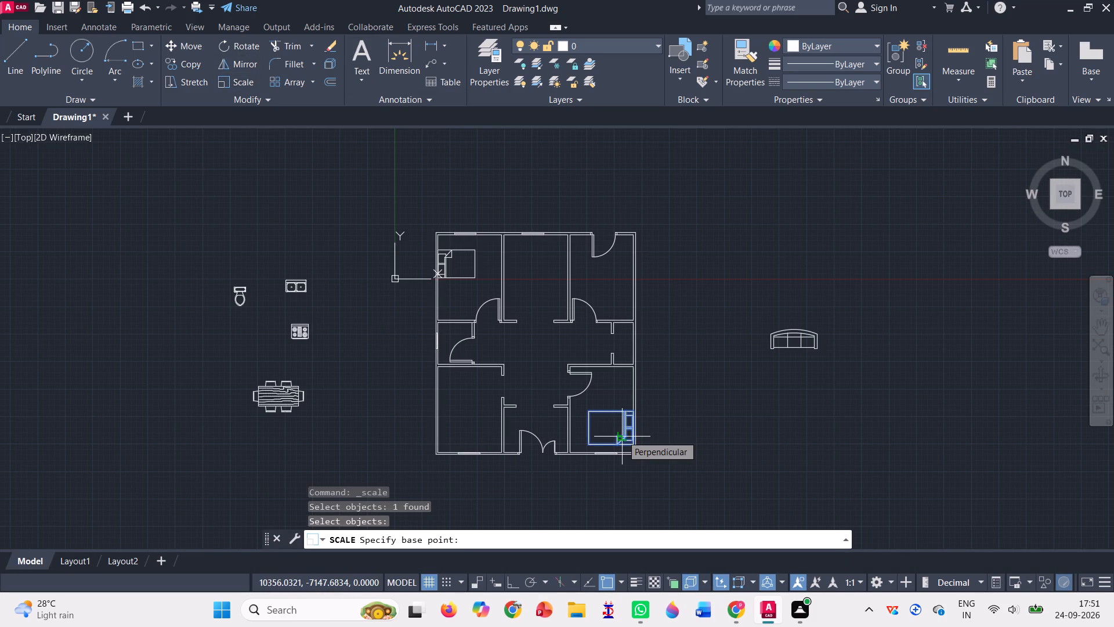
pyautogui.scroll(4, 633, 443)
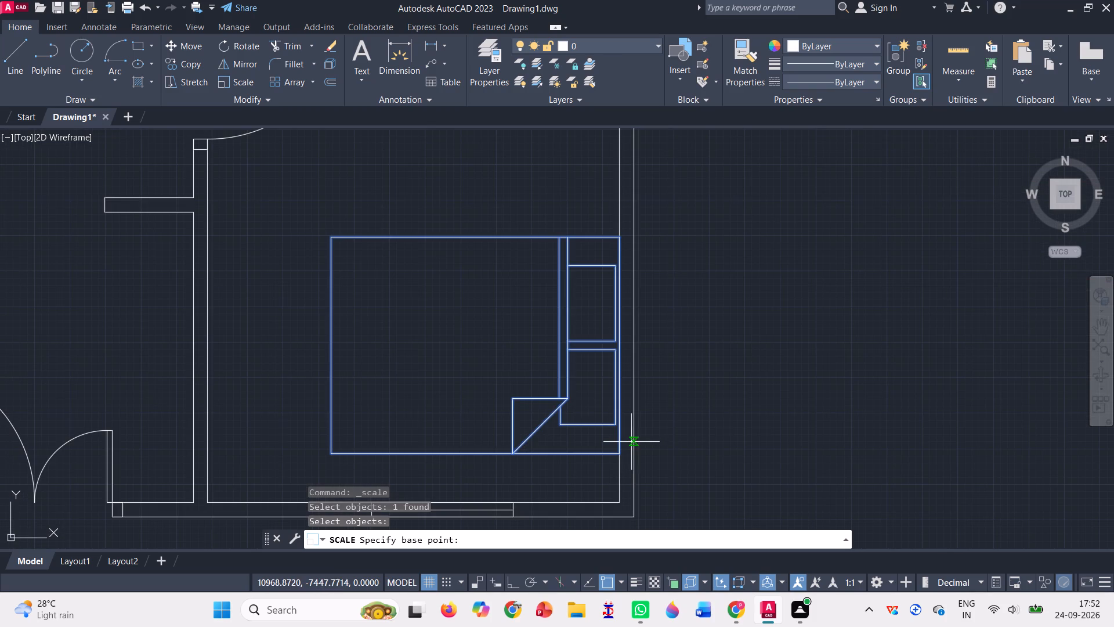
pyautogui.click(616, 455)
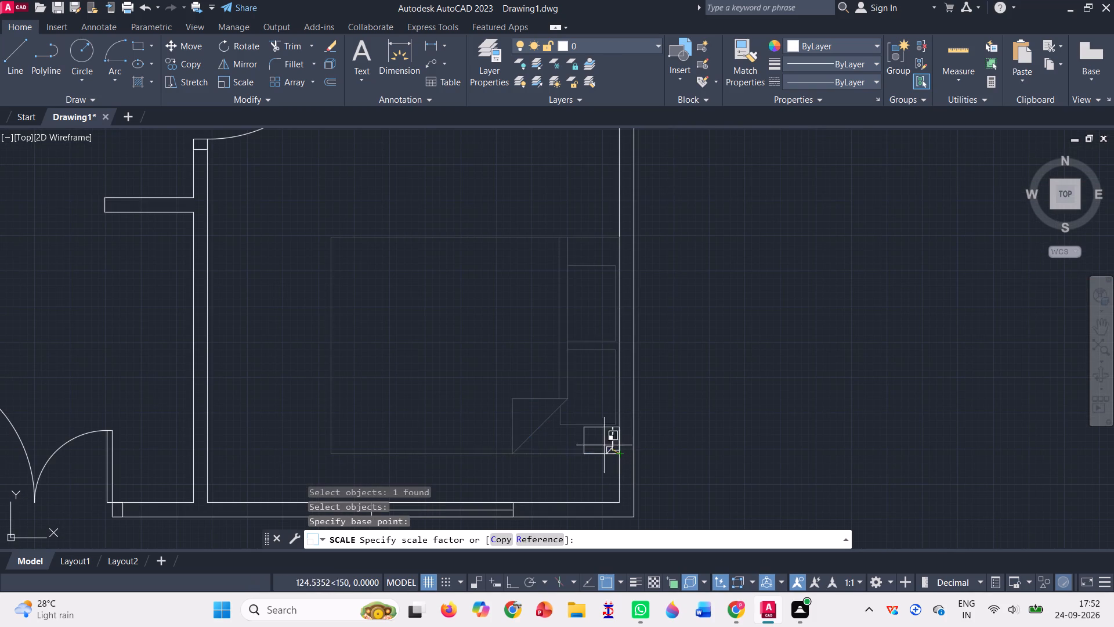
pyautogui.click(545, 355)
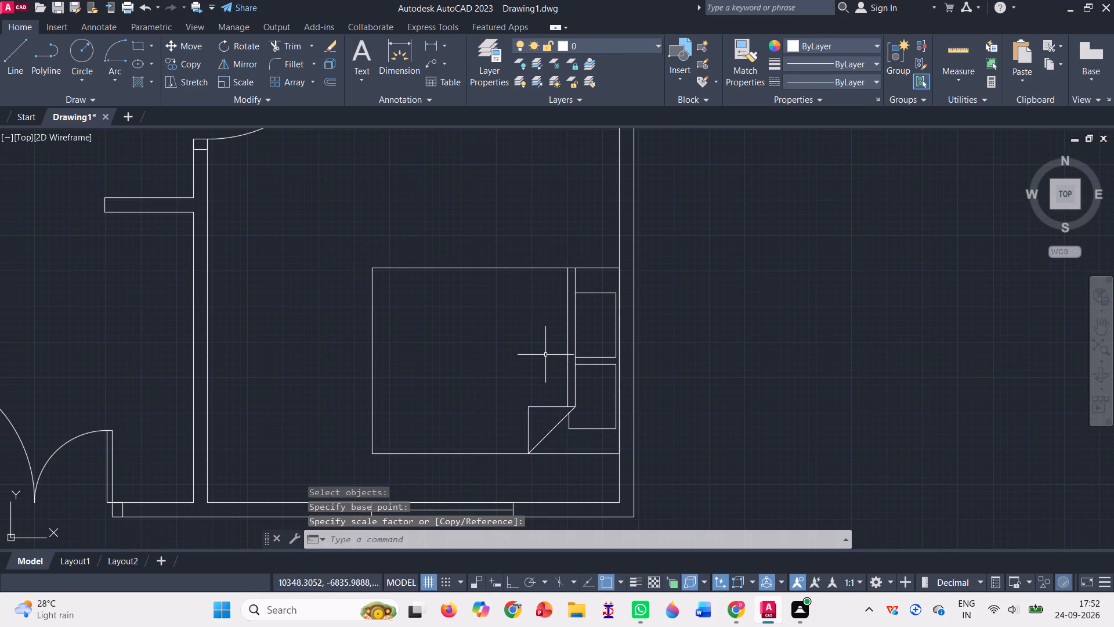
# Scale the dining table set outside the plan down slightly about the tabletop's upper-left corner.
pyautogui.scroll(-4, 723, 301)
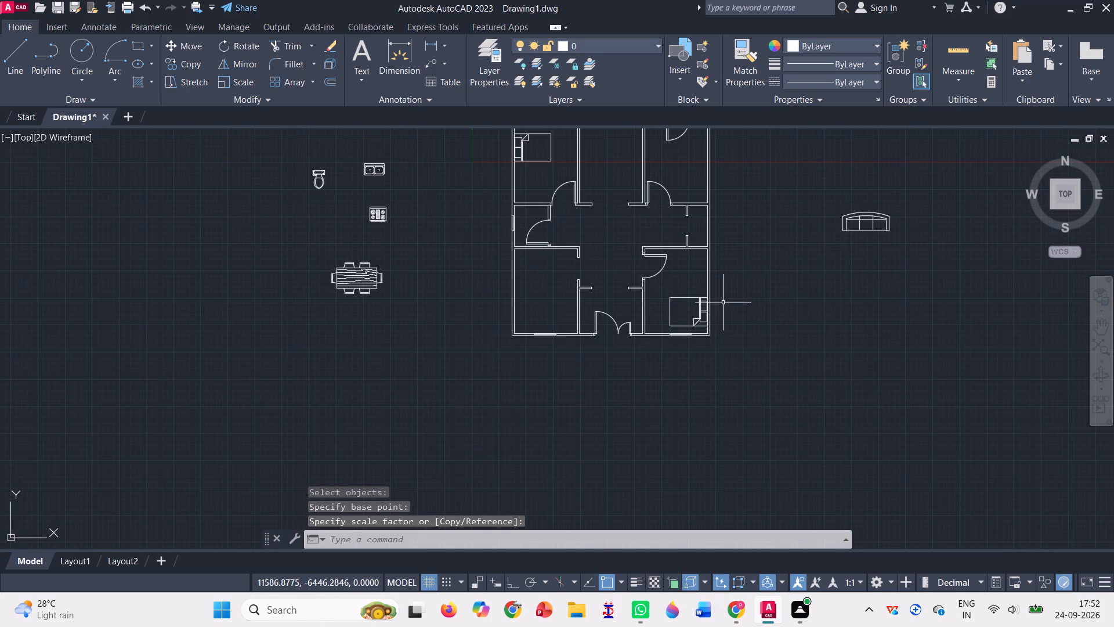
pyautogui.scroll(-1, 723, 302)
pyautogui.scroll(1, 760, 226)
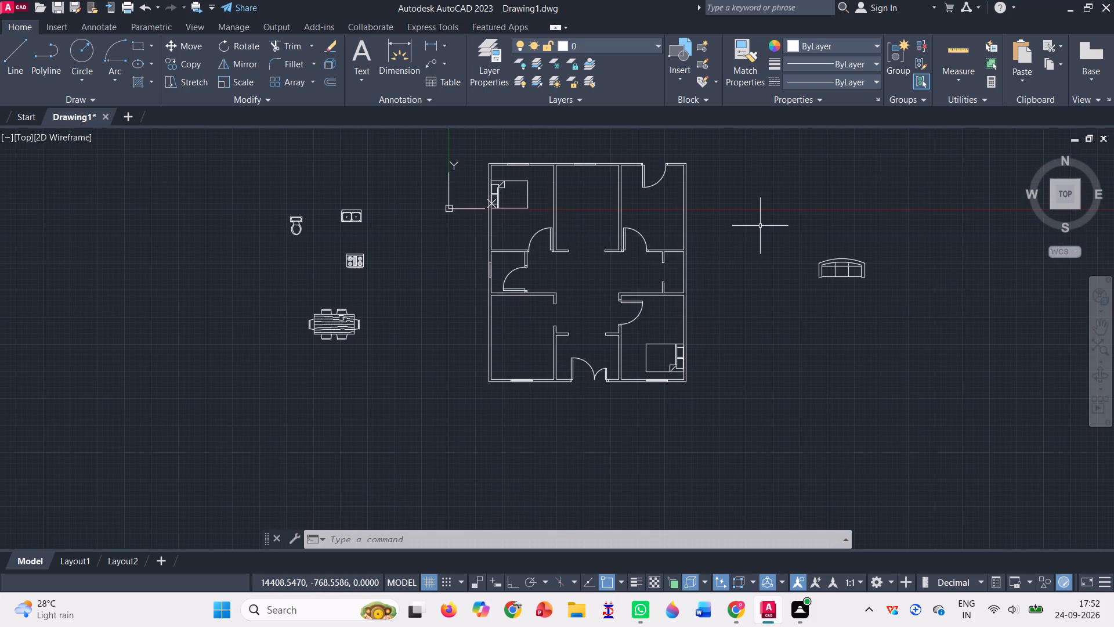
pyautogui.click(237, 88)
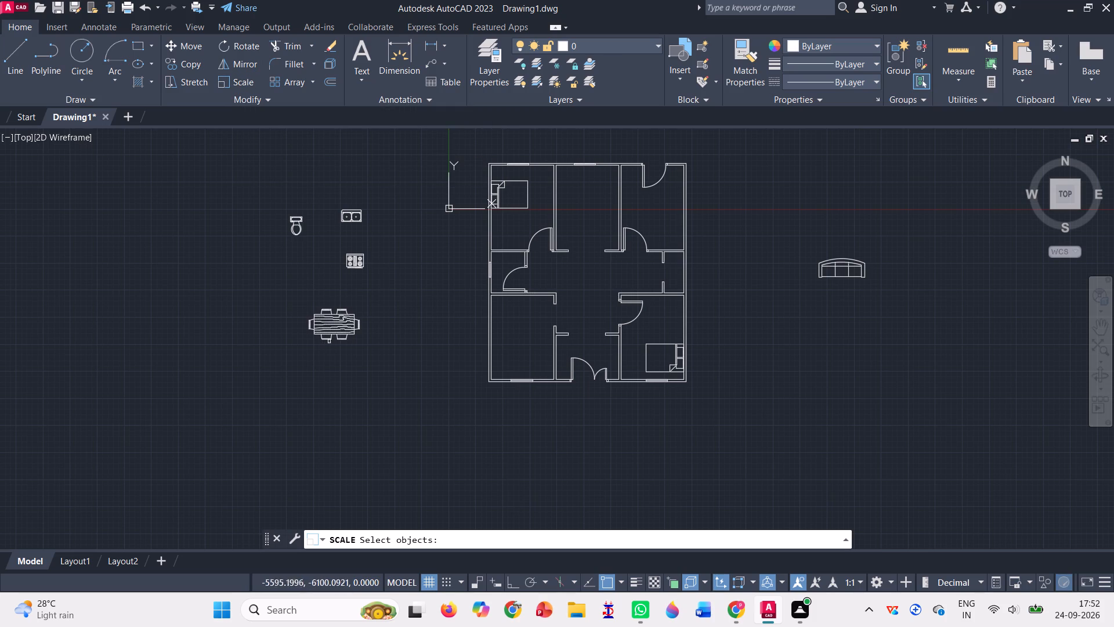
pyautogui.click(341, 326)
pyautogui.press('Return')
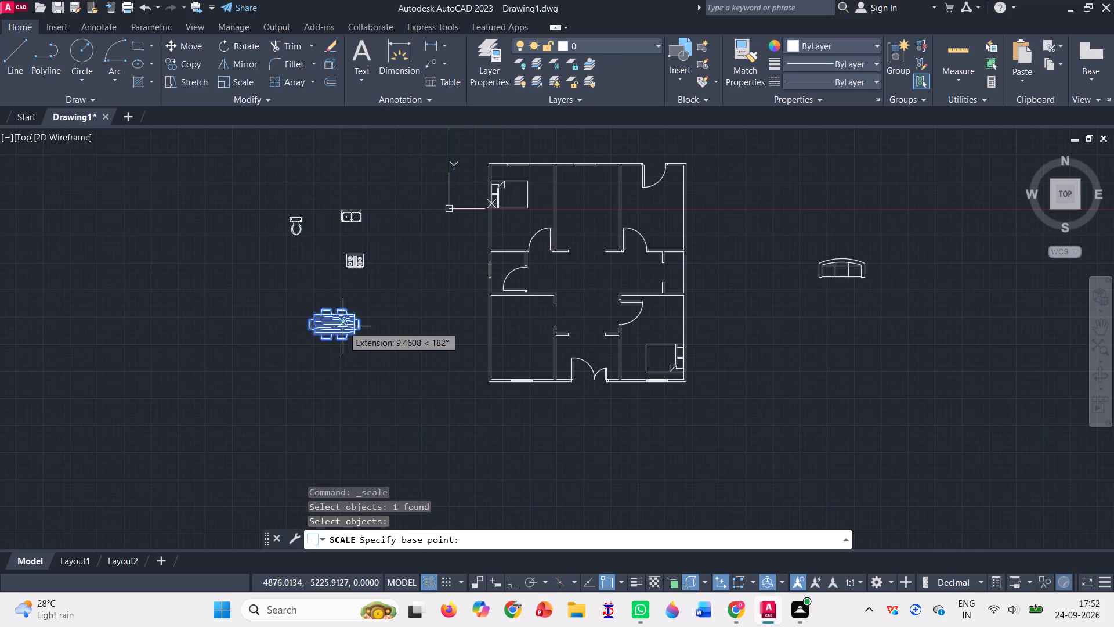
pyautogui.click(313, 312)
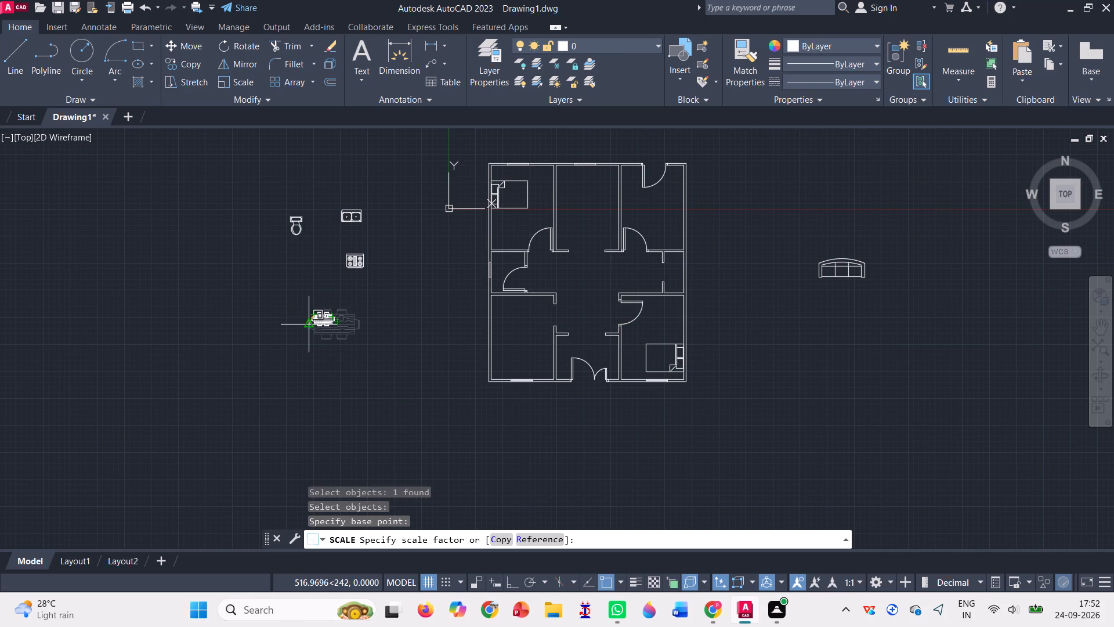
pyautogui.scroll(2, 325, 329)
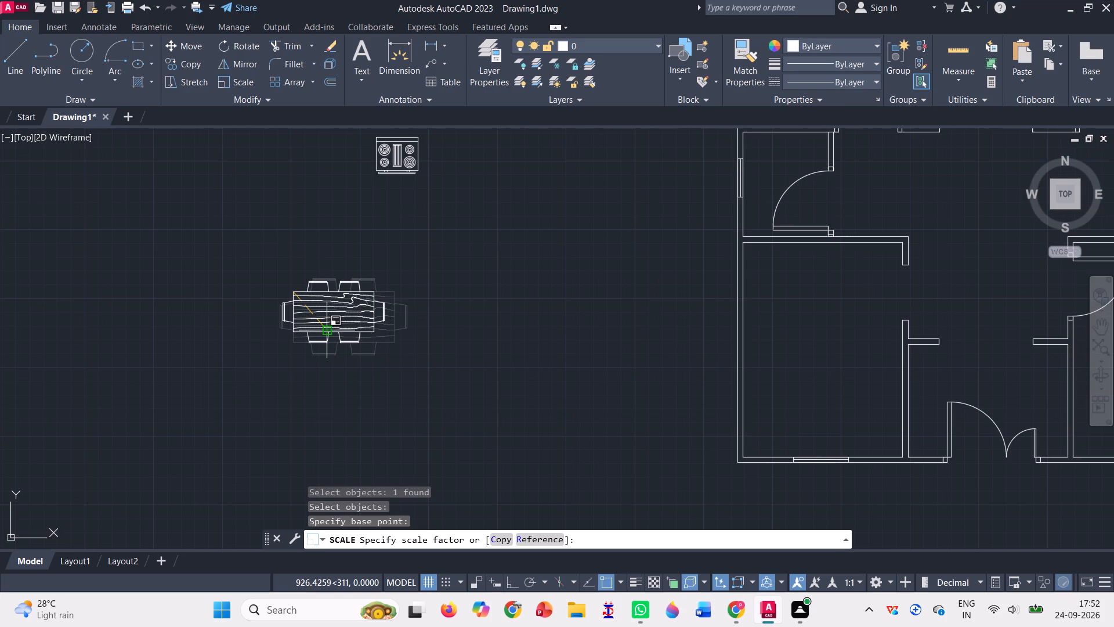
pyautogui.scroll(1, 325, 329)
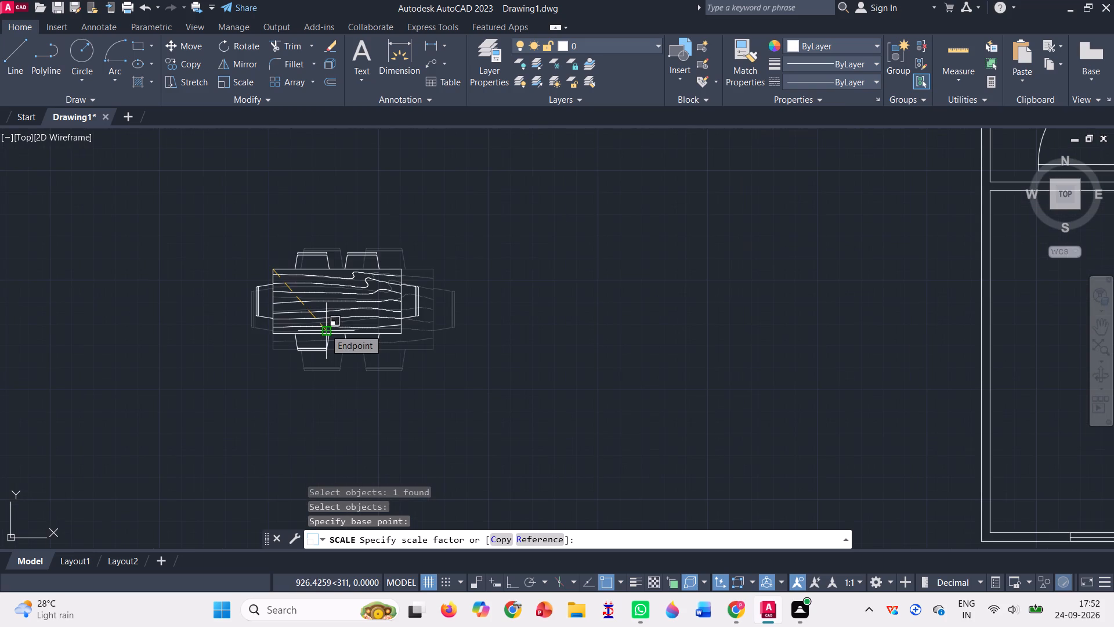
pyautogui.click(314, 318)
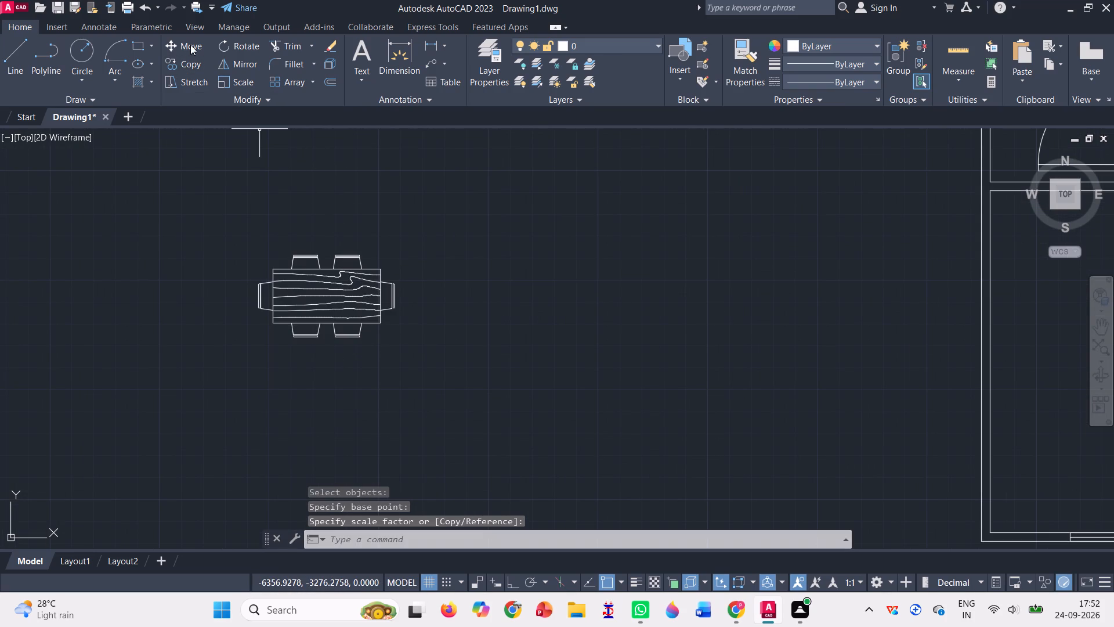
# Move the dining table set from outside the plan into the middle of the central hall.
pyautogui.click(190, 45)
pyautogui.click(342, 300)
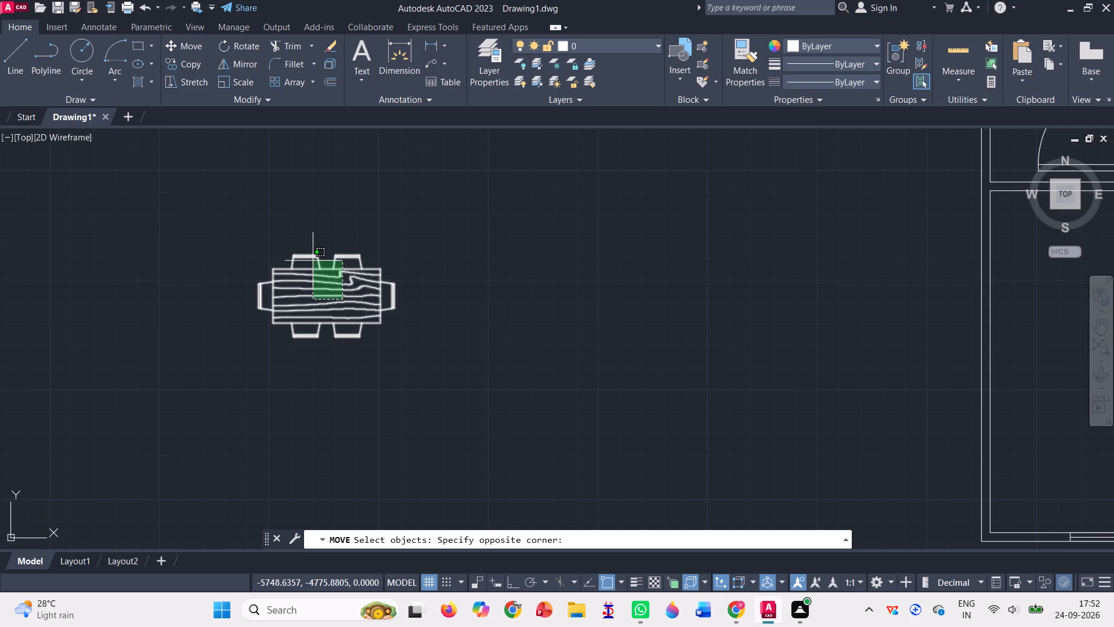
pyautogui.click(309, 258)
pyautogui.scroll(-2, 284, 259)
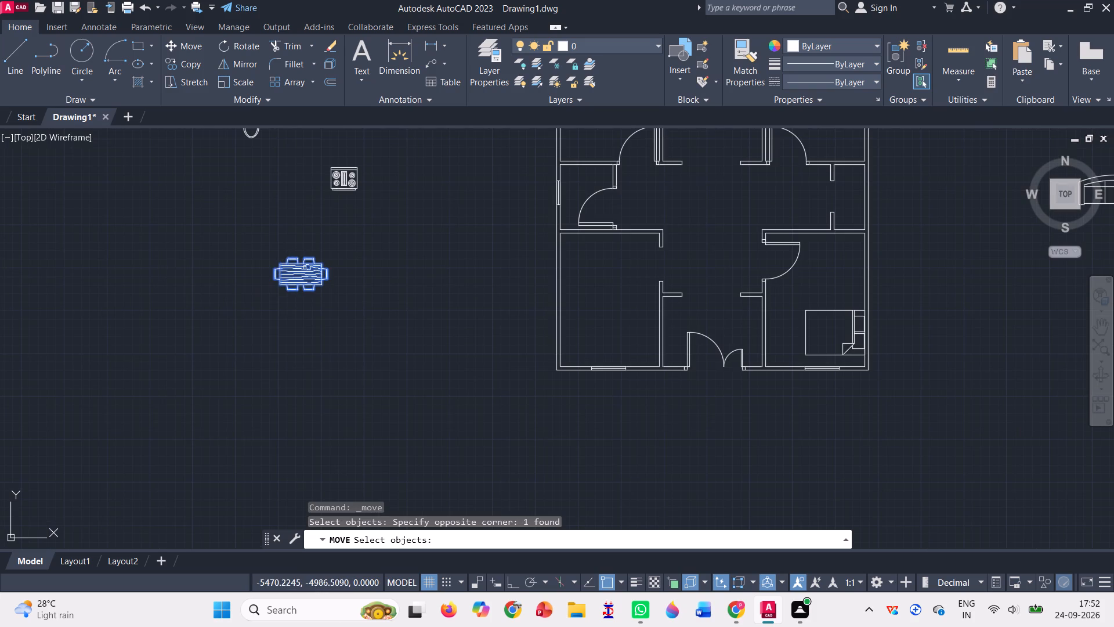
pyautogui.press('Return')
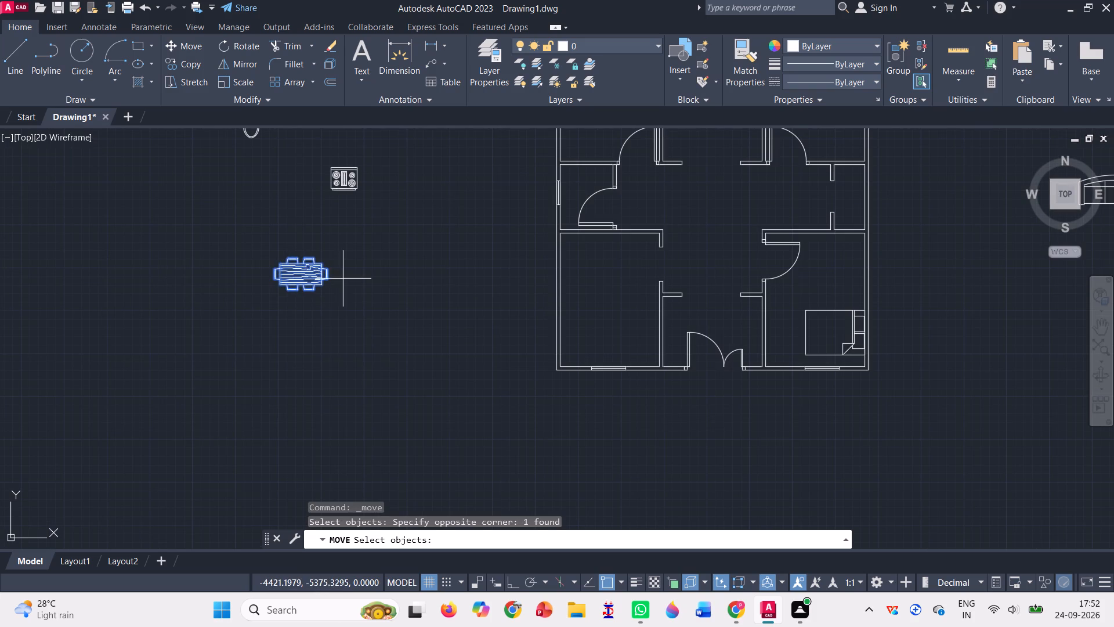
pyautogui.click(299, 269)
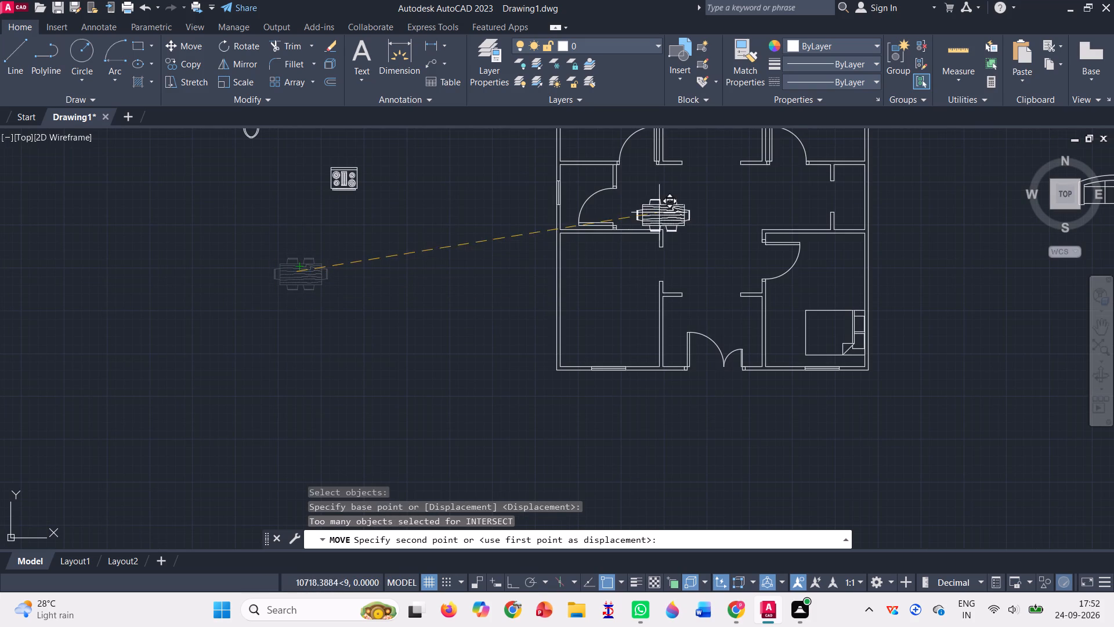
pyautogui.click(711, 200)
# Rotate the toilet outside the plan 180° about the upper-left corner of its tank.
pyautogui.scroll(-2, 457, 297)
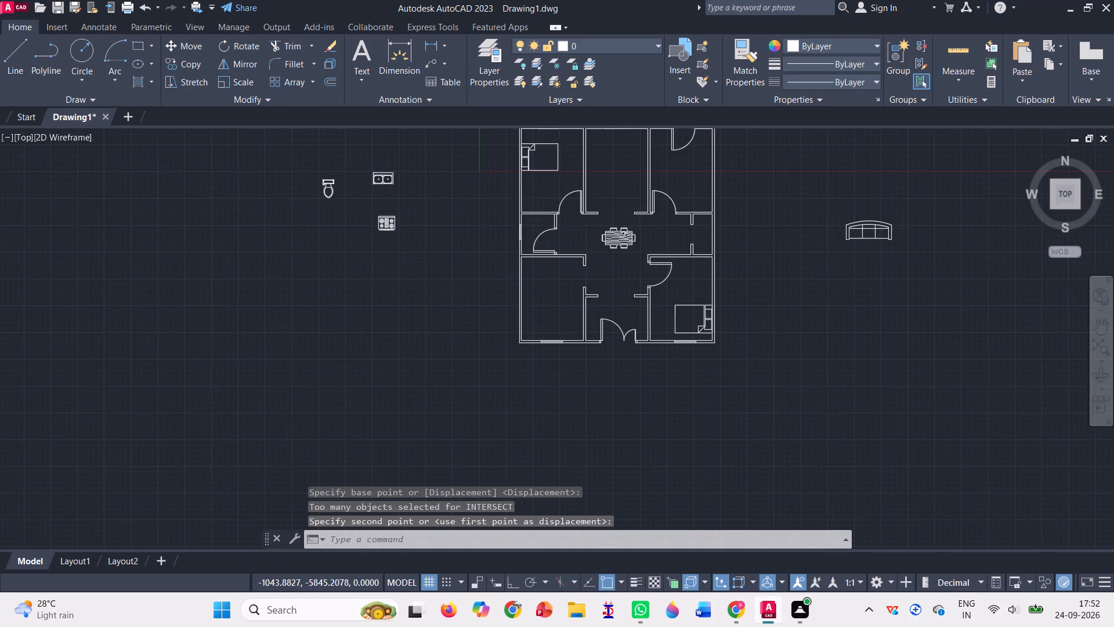
pyautogui.scroll(1, 490, 240)
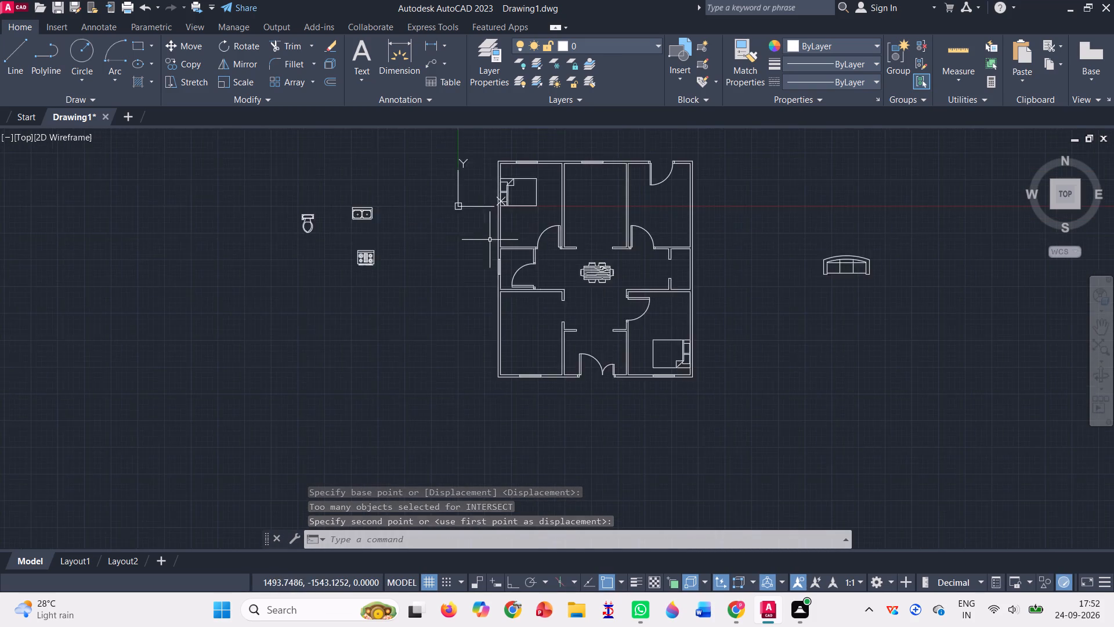
pyautogui.scroll(1, 490, 240)
pyautogui.click(245, 45)
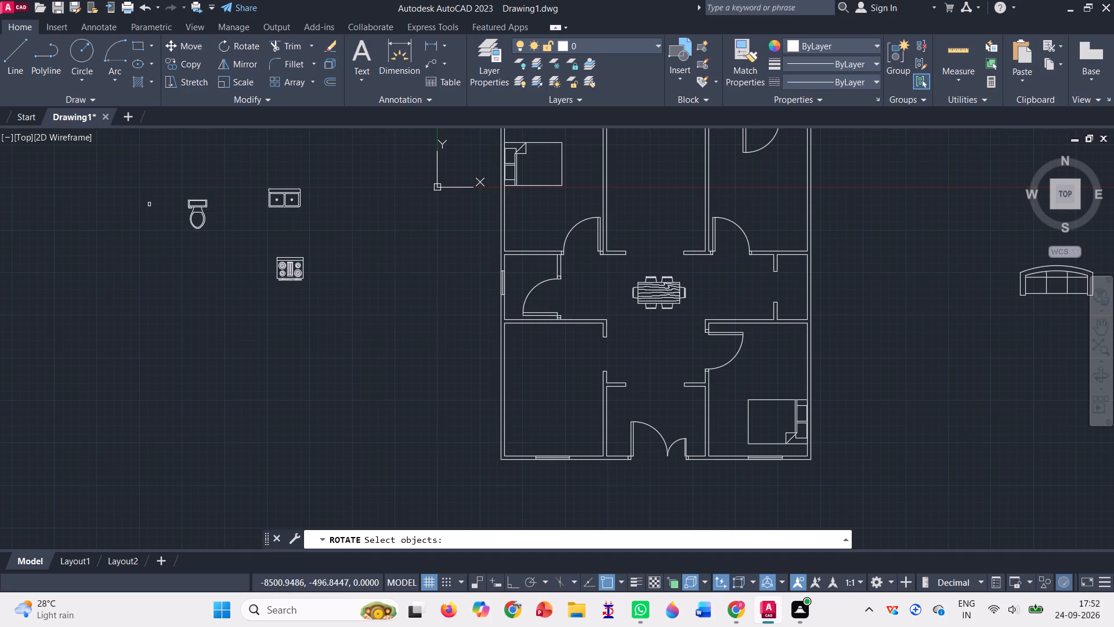
pyautogui.moveTo(149, 204); pyautogui.dragTo(196, 251)
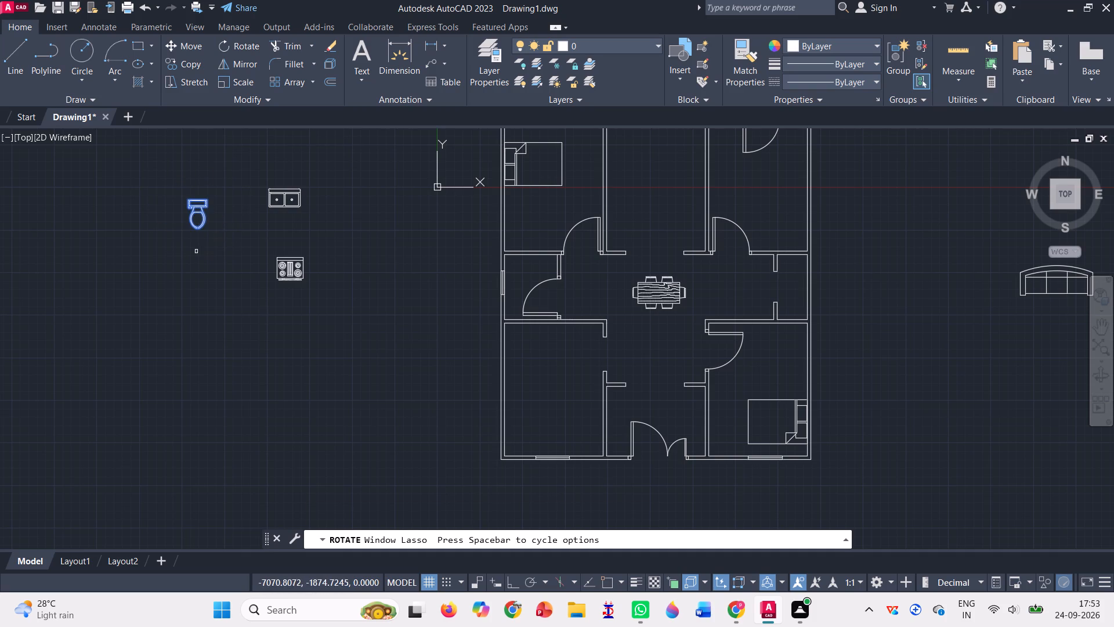
pyautogui.press('Return')
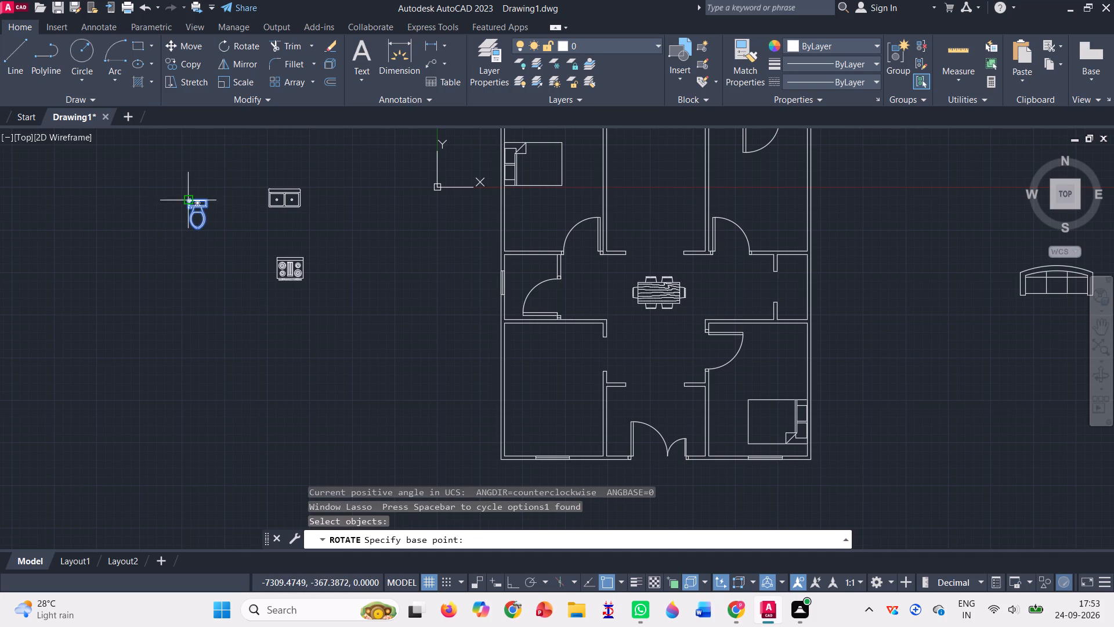
pyautogui.click(186, 199)
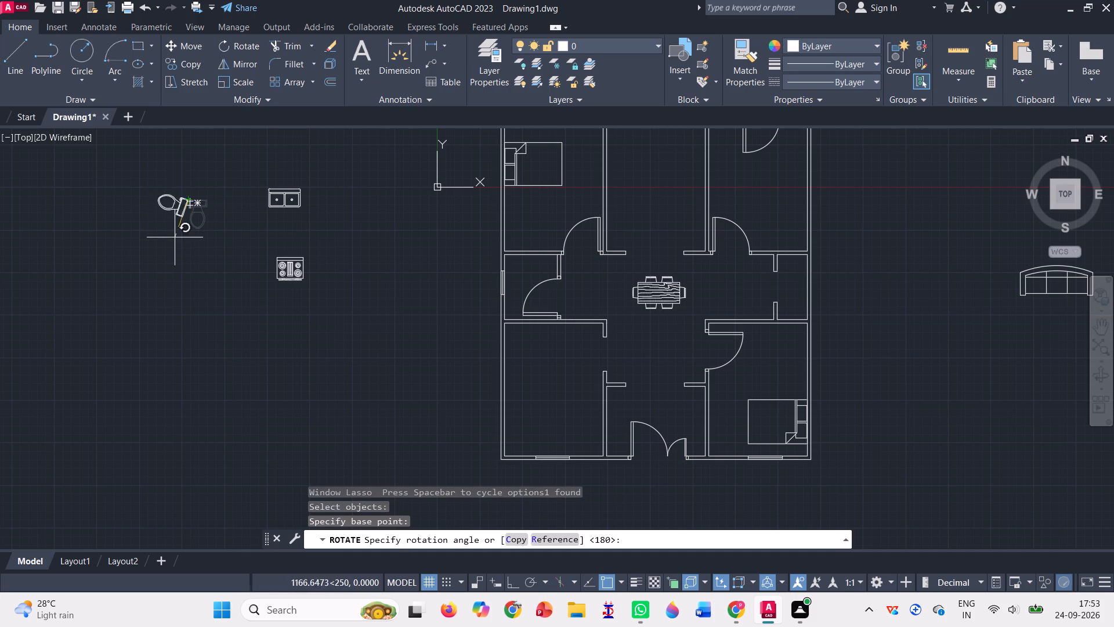
pyautogui.click(101, 203)
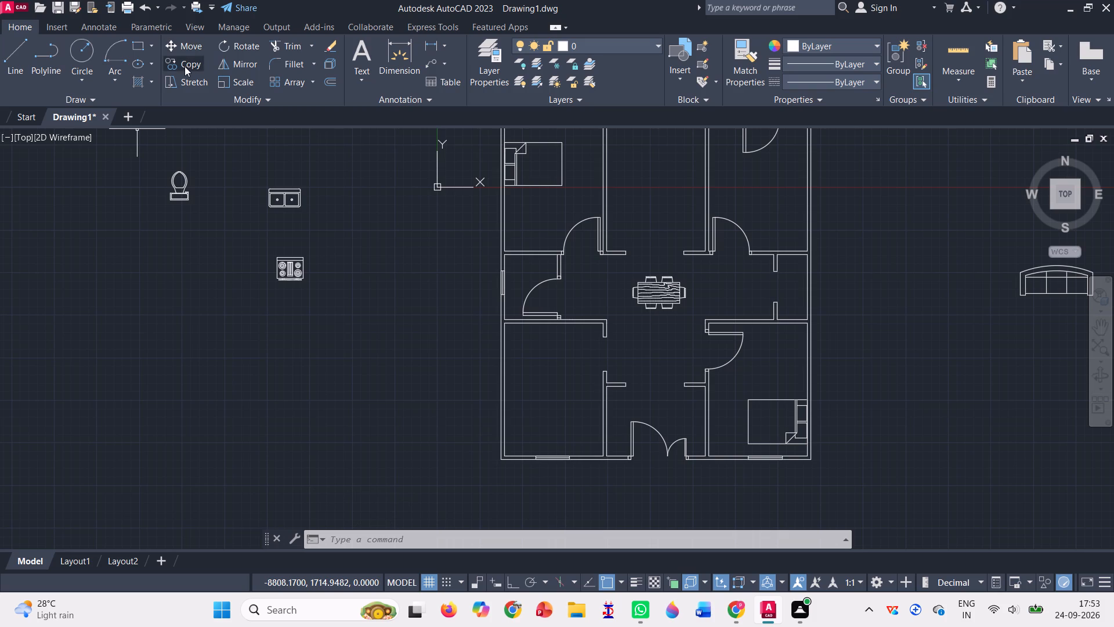
# Move the rotated toilet by its tank's lower-right corner into the small room at the plan's left side, near the window.
pyautogui.click(197, 51)
pyautogui.moveTo(160, 175); pyautogui.dragTo(209, 205)
pyautogui.click(209, 207)
pyautogui.moveTo(209, 210); pyautogui.dragTo(198, 226)
pyautogui.moveTo(196, 226); pyautogui.dragTo(152, 232)
pyautogui.press('Return')
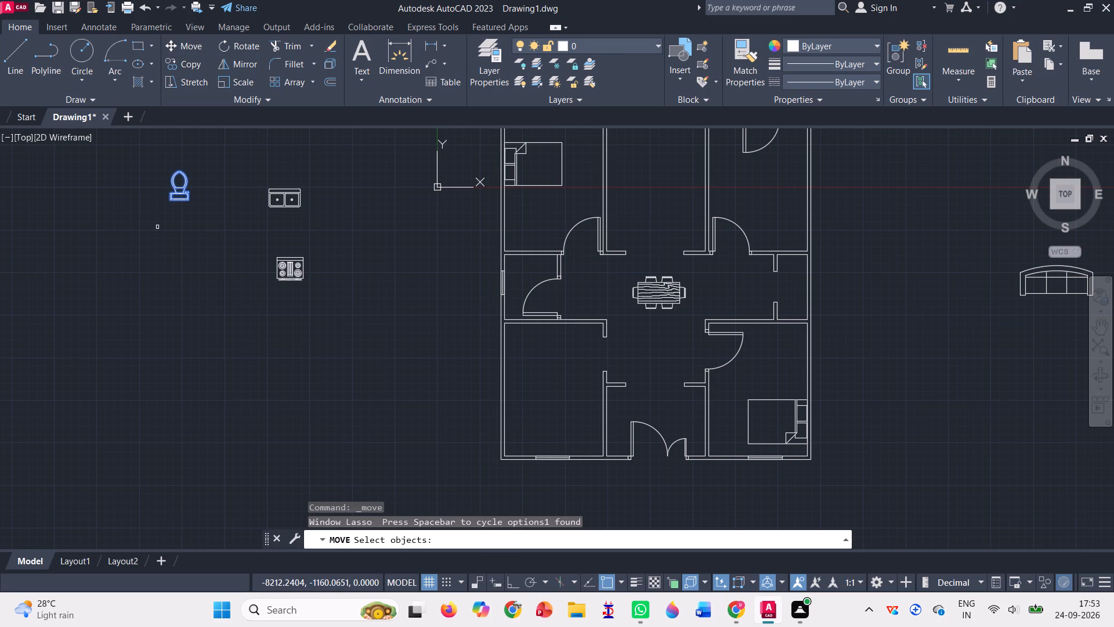
pyautogui.click(189, 199)
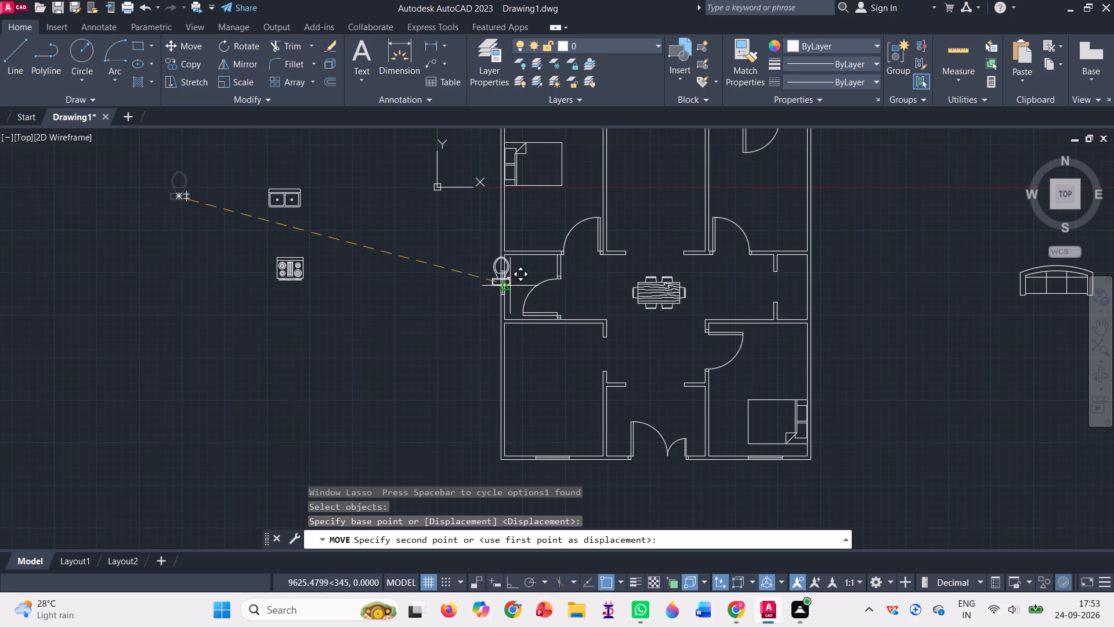
pyautogui.scroll(2, 523, 294)
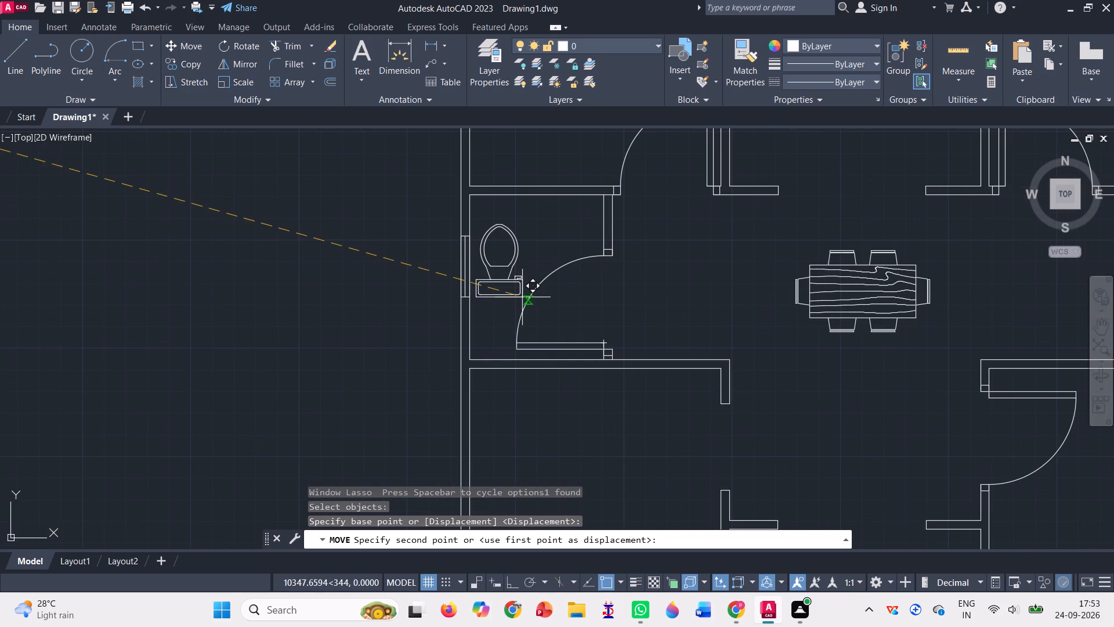
pyautogui.click(523, 298)
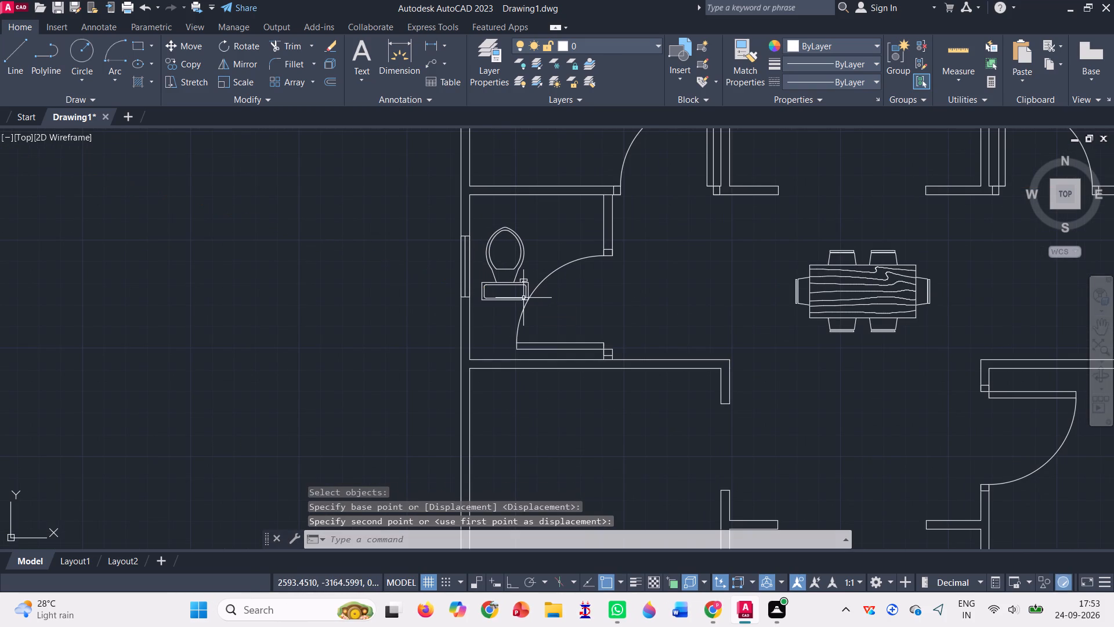
# Scale the toilet in the small left room down about its tank's lower-left corner.
pyautogui.click(234, 80)
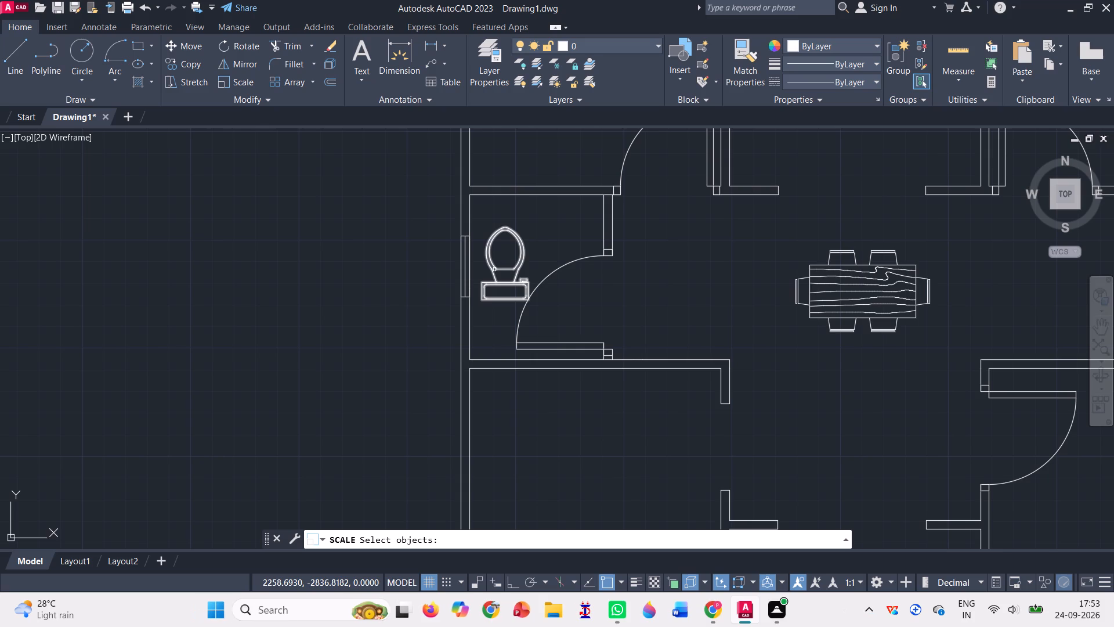
pyautogui.click(494, 269)
pyautogui.press('Return')
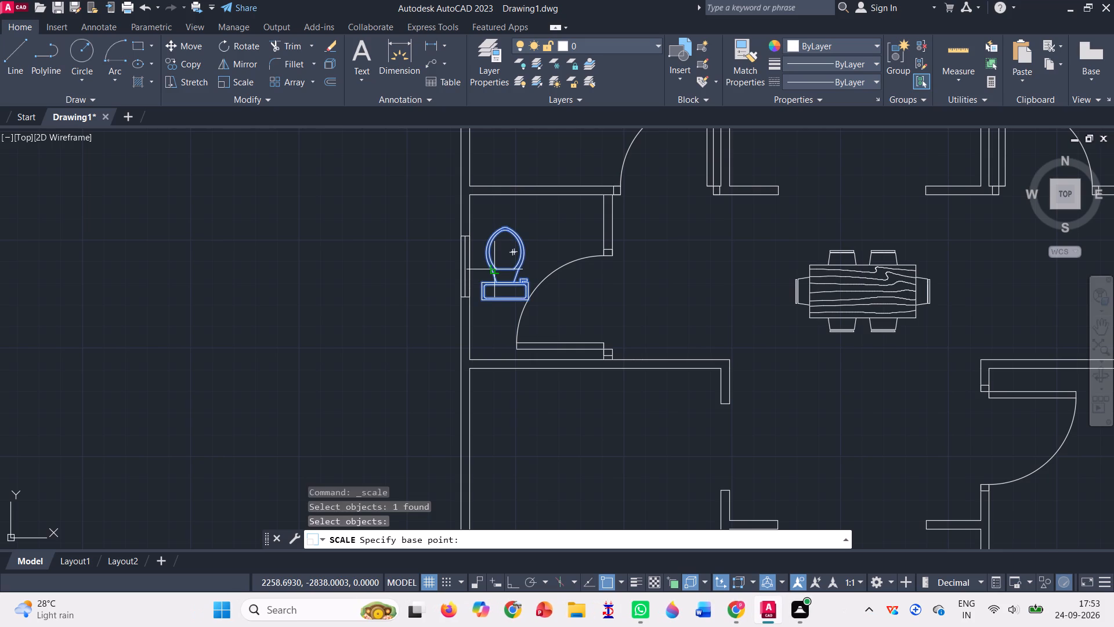
pyautogui.click(482, 297)
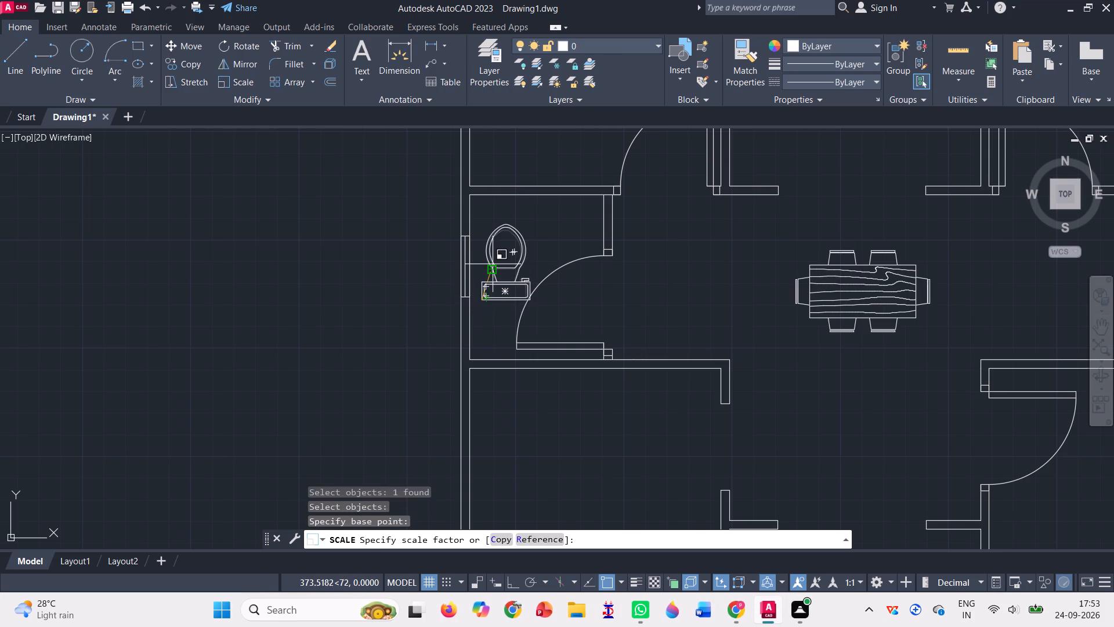
pyautogui.click(456, 308)
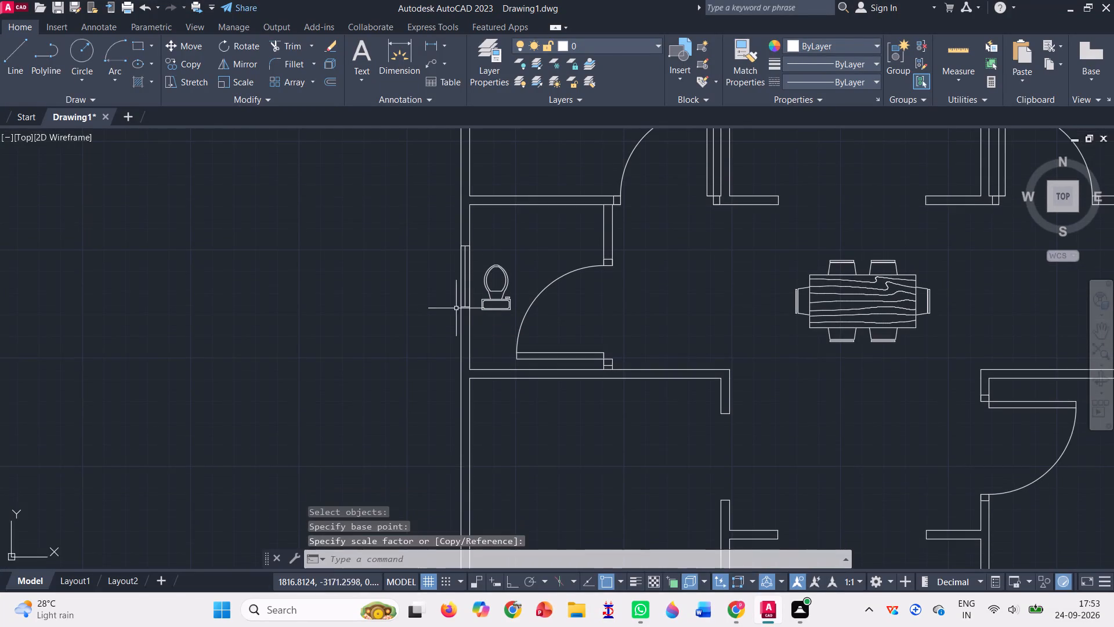
# Move the toilet in the small left room slightly up and closer to the window wall.
pyautogui.click(180, 49)
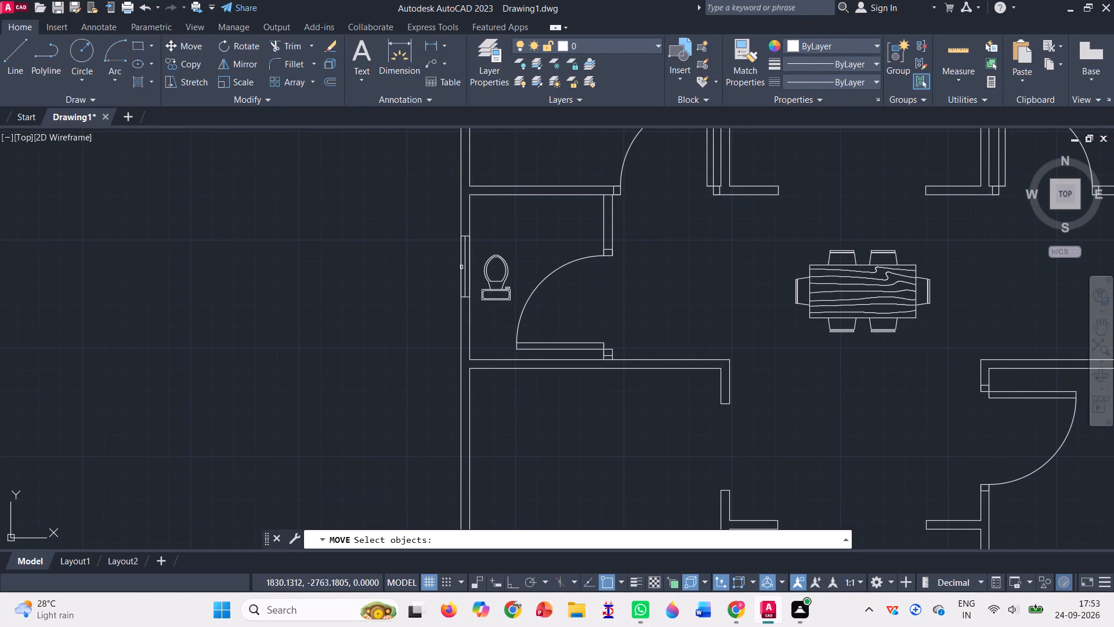
pyautogui.click(493, 289)
pyautogui.press('Return')
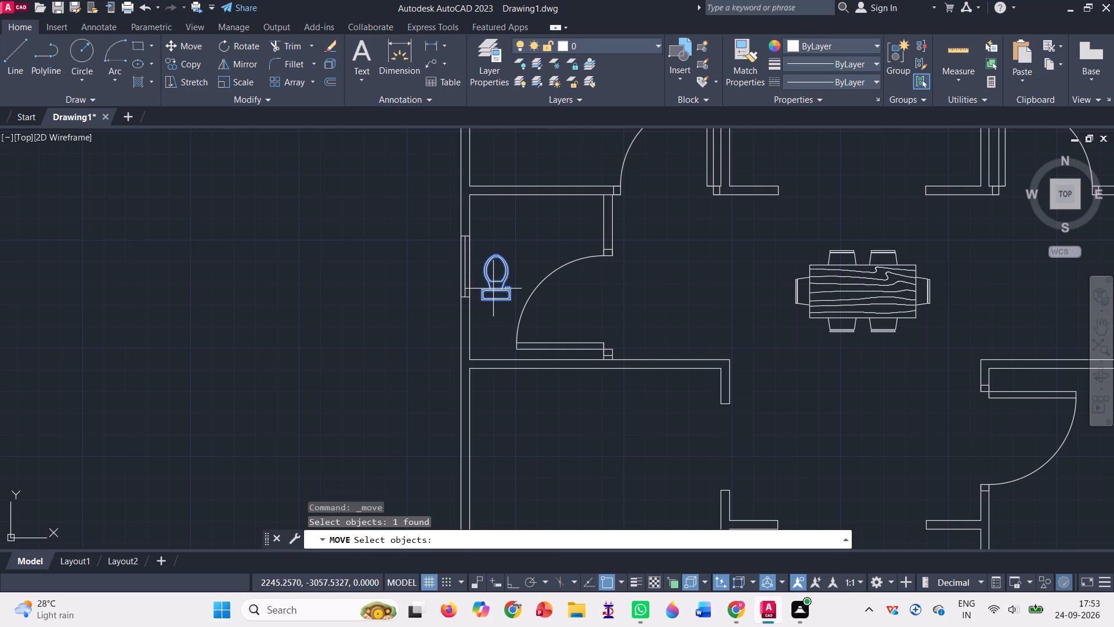
pyautogui.click(493, 289)
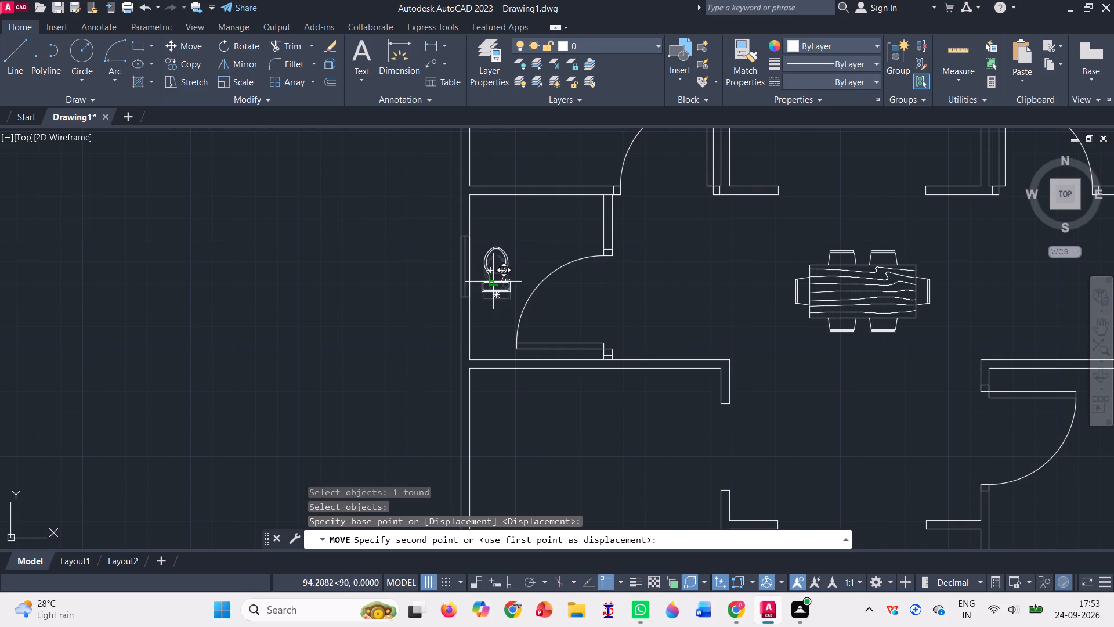
pyautogui.click(487, 278)
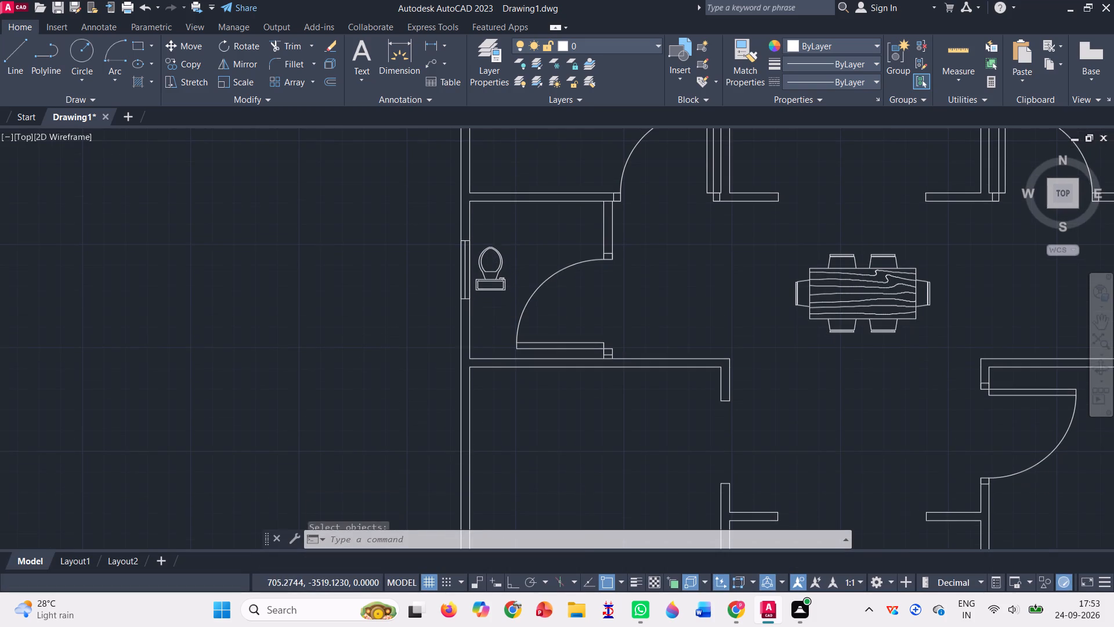
# Move the double-bowl sink from outside the plan to the top wall of the upper-middle room, centred under the window.
pyautogui.scroll(-2, 341, 325)
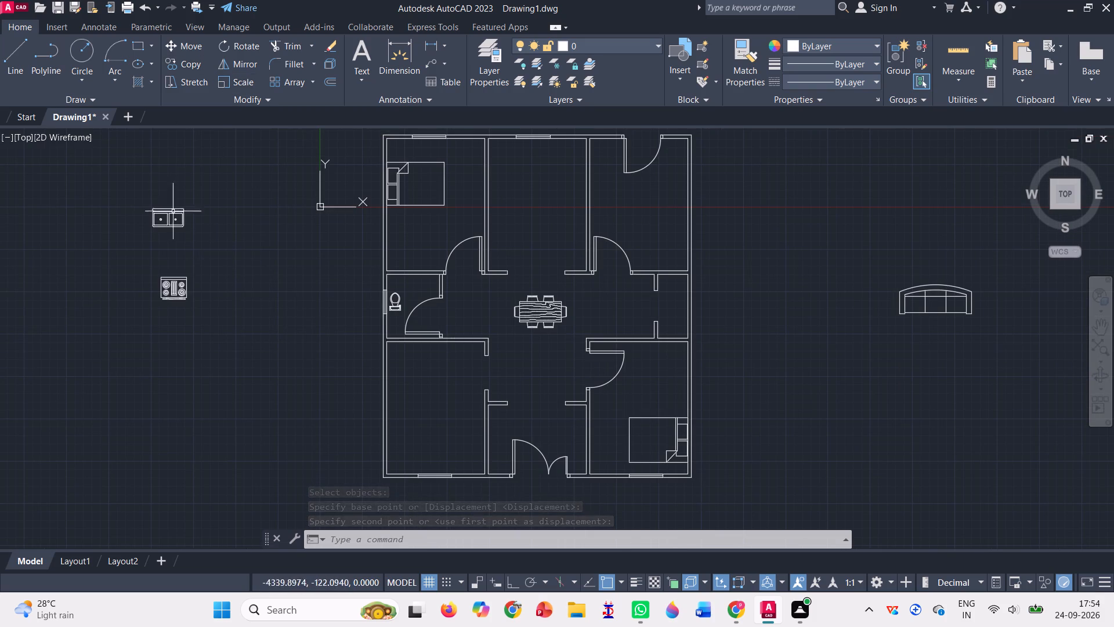
pyautogui.click(177, 214)
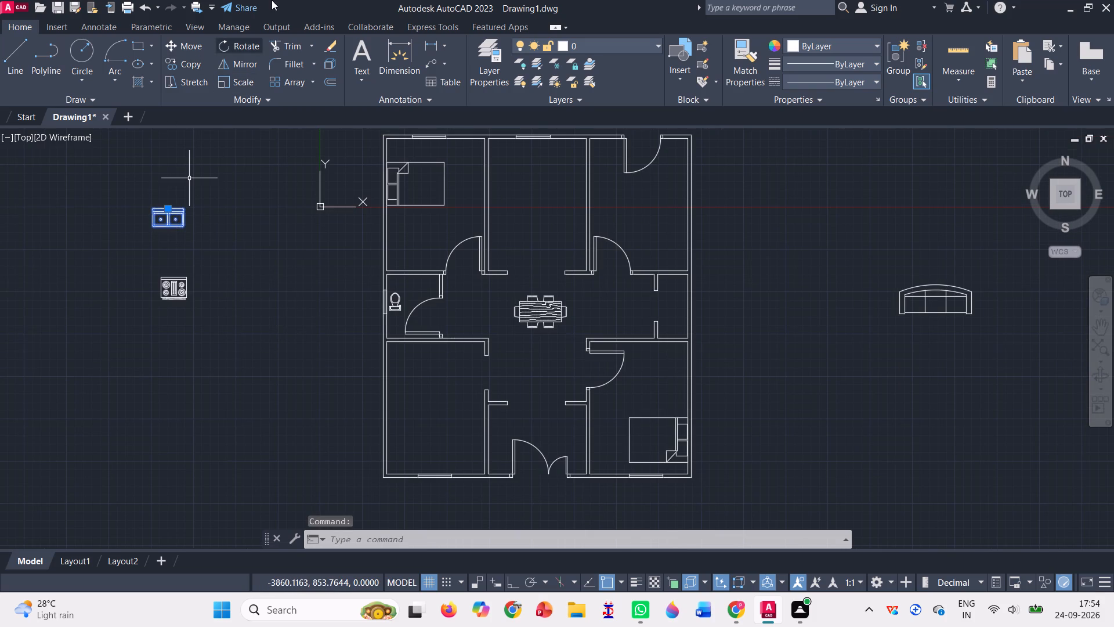
pyautogui.press('Return')
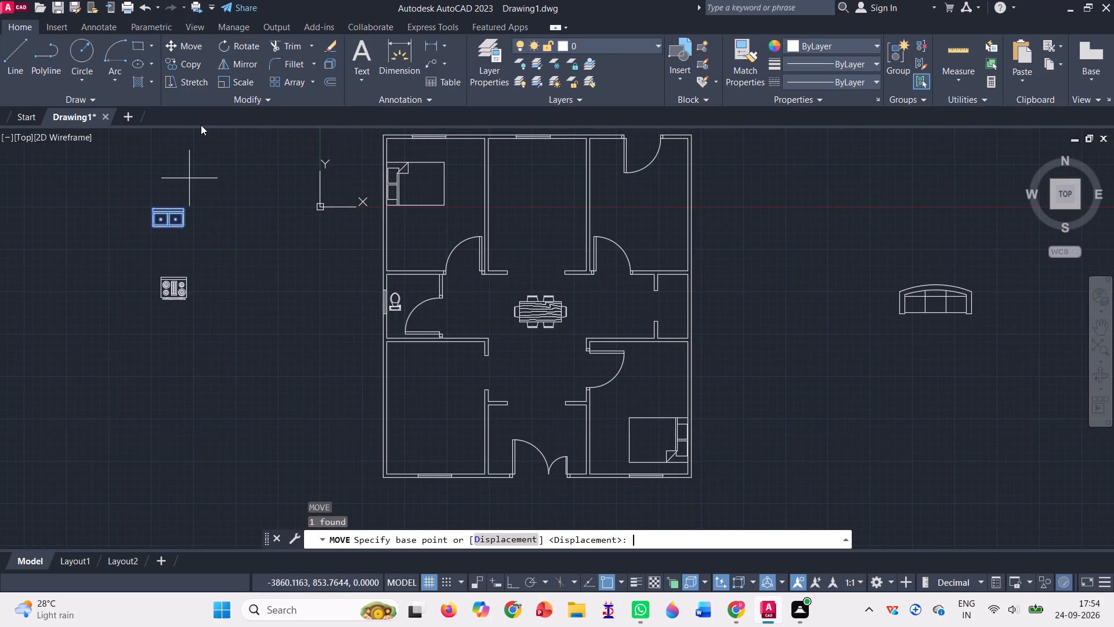
pyautogui.click(181, 45)
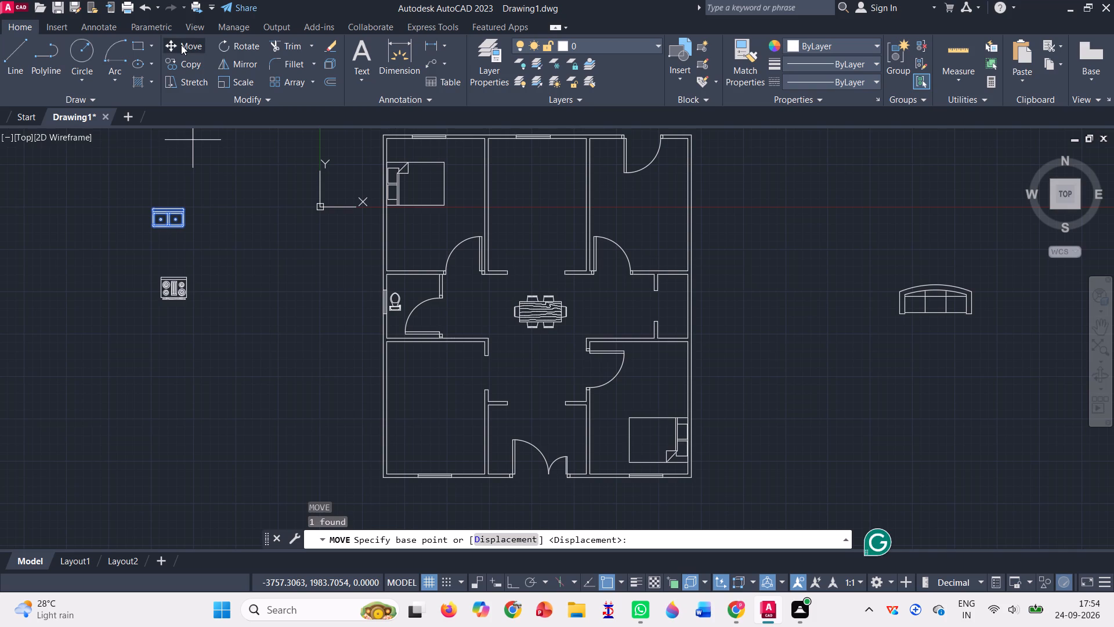
pyautogui.click(162, 224)
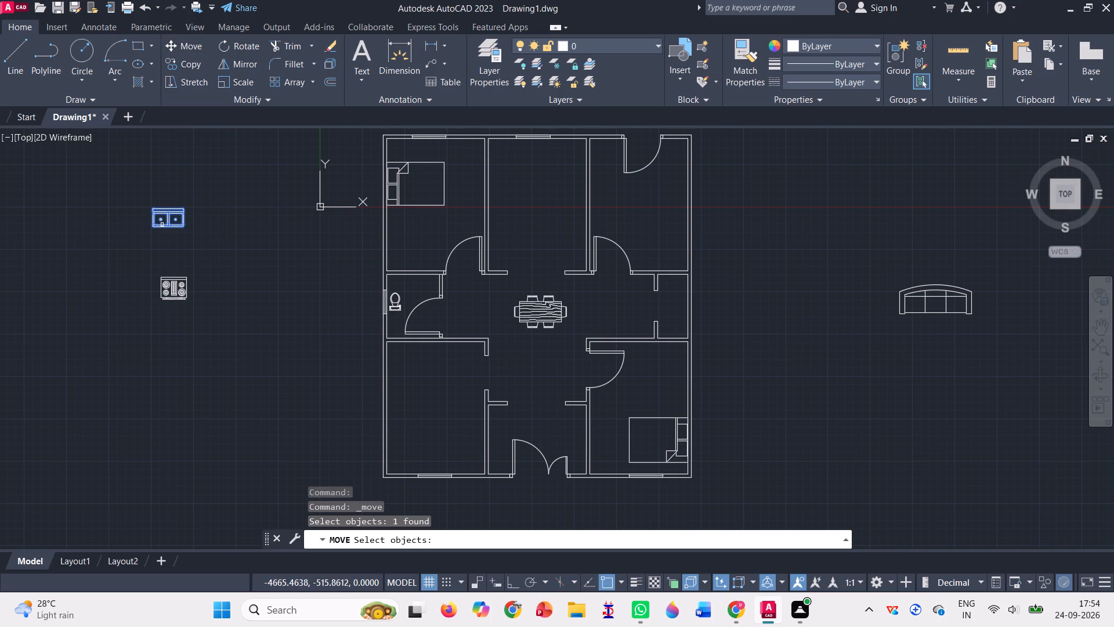
pyautogui.press('Return')
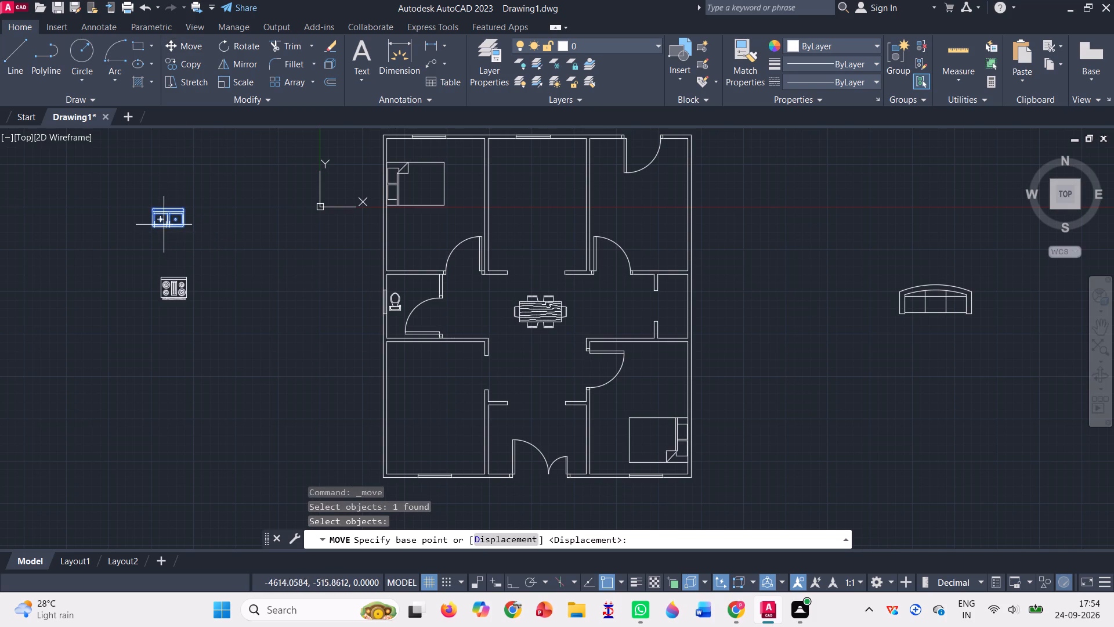
pyautogui.click(180, 209)
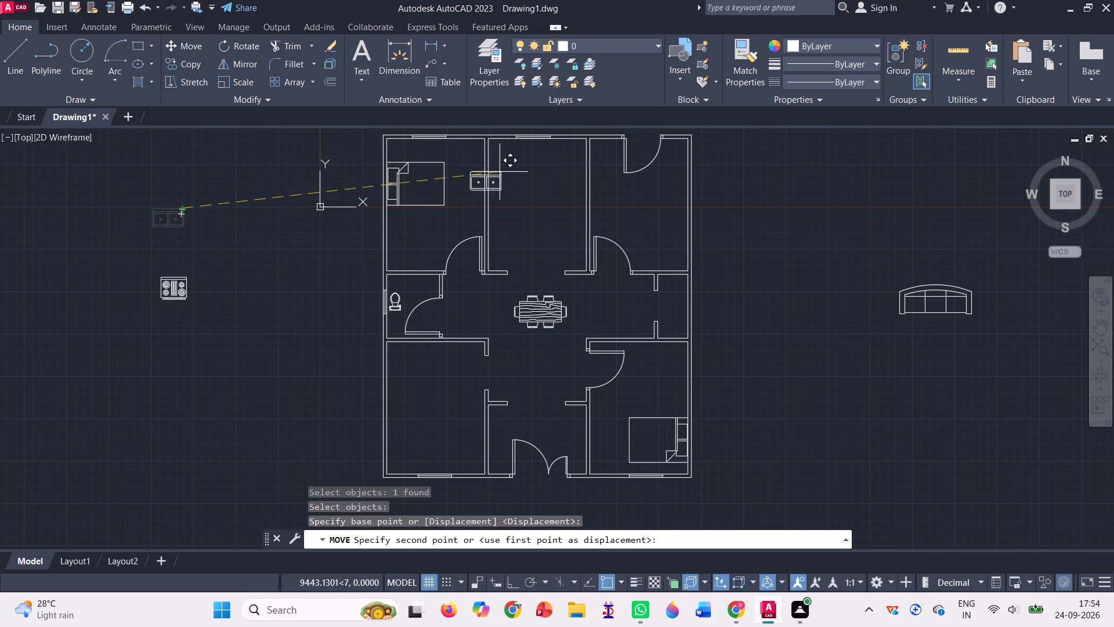
pyautogui.scroll(-1, 533, 167)
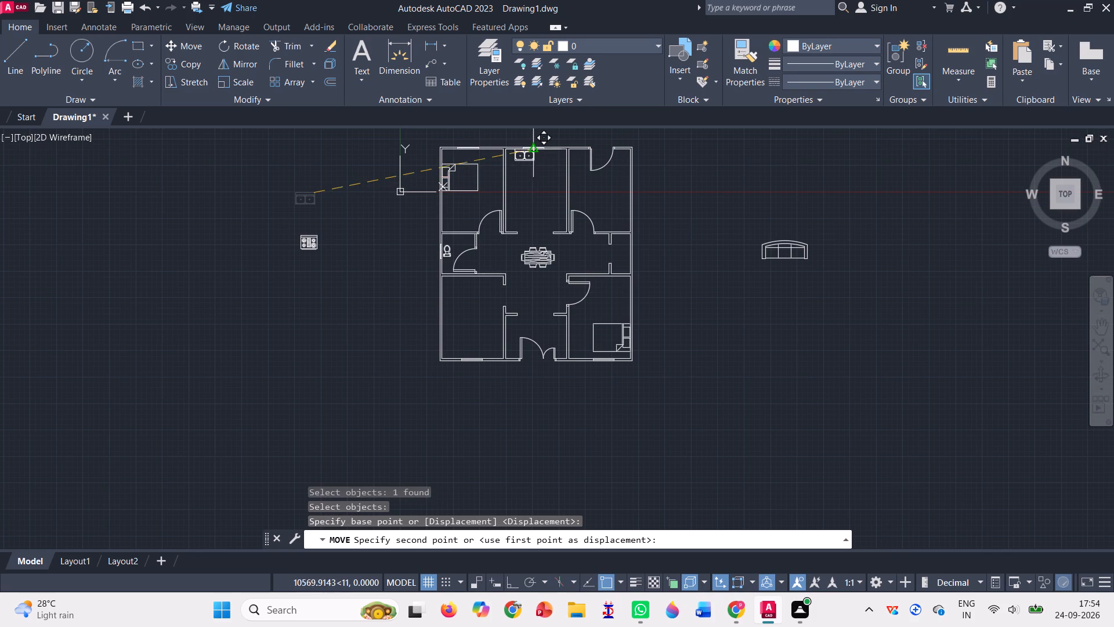
pyautogui.scroll(3, 533, 148)
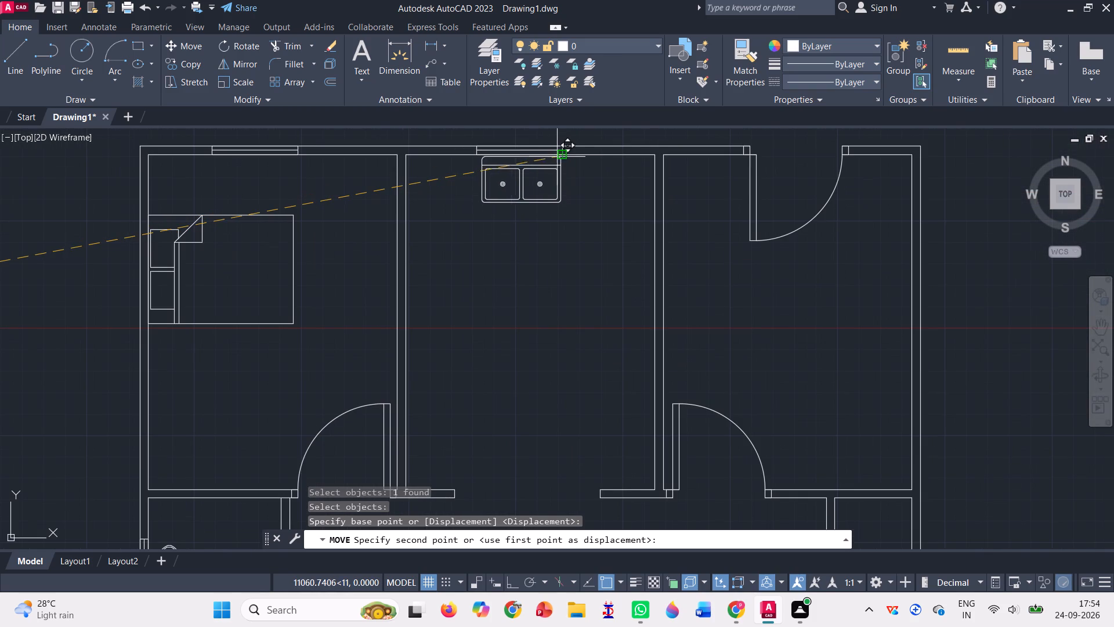
pyautogui.scroll(3, 557, 157)
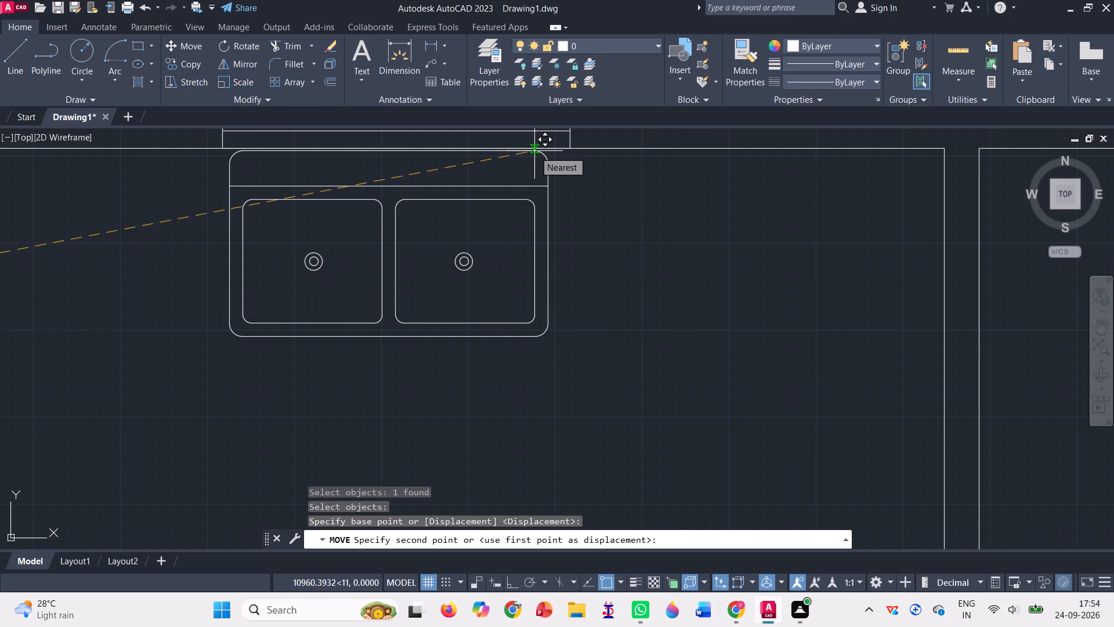
pyautogui.click(534, 151)
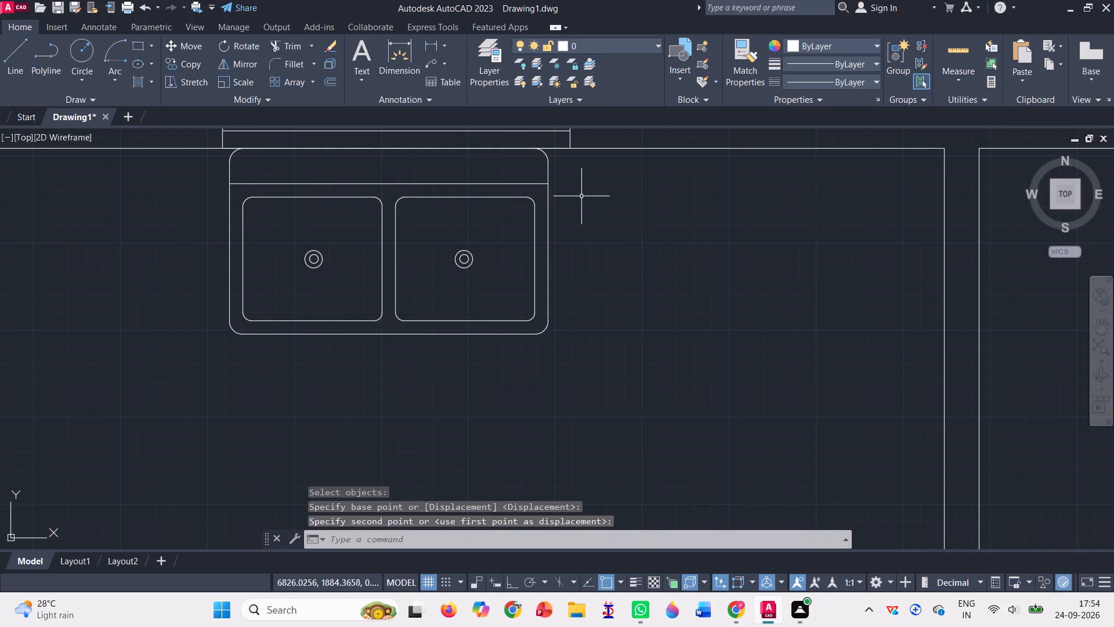
# Rotate the stove outside the plan about 90° counterclockwise around its upper-left corner.
pyautogui.scroll(-4, 581, 197)
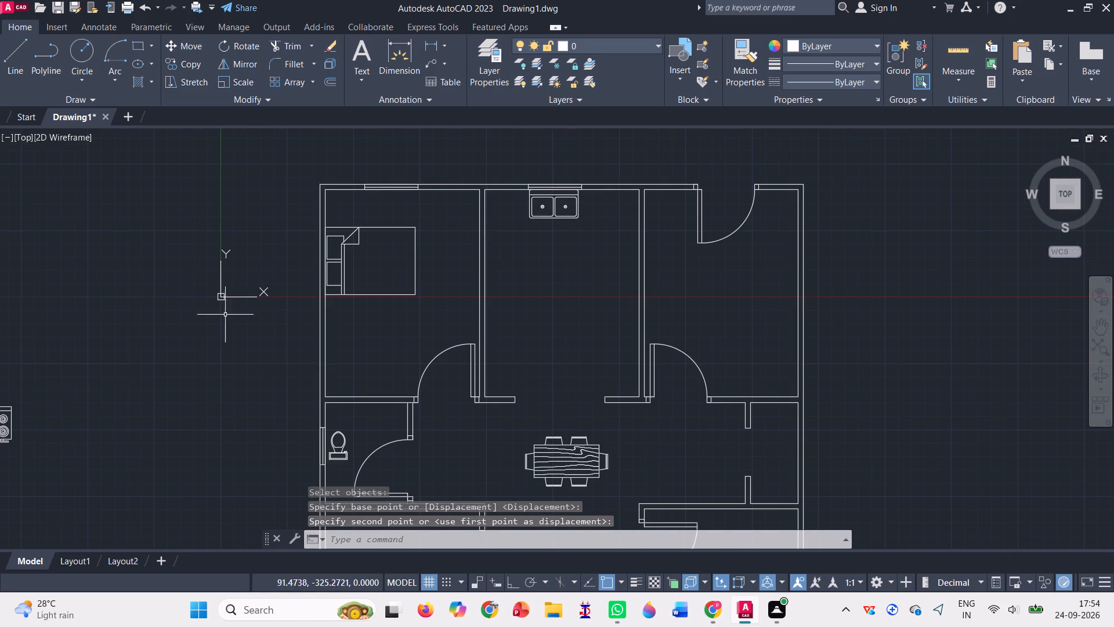
pyautogui.scroll(-2, 225, 315)
pyautogui.scroll(2, 131, 398)
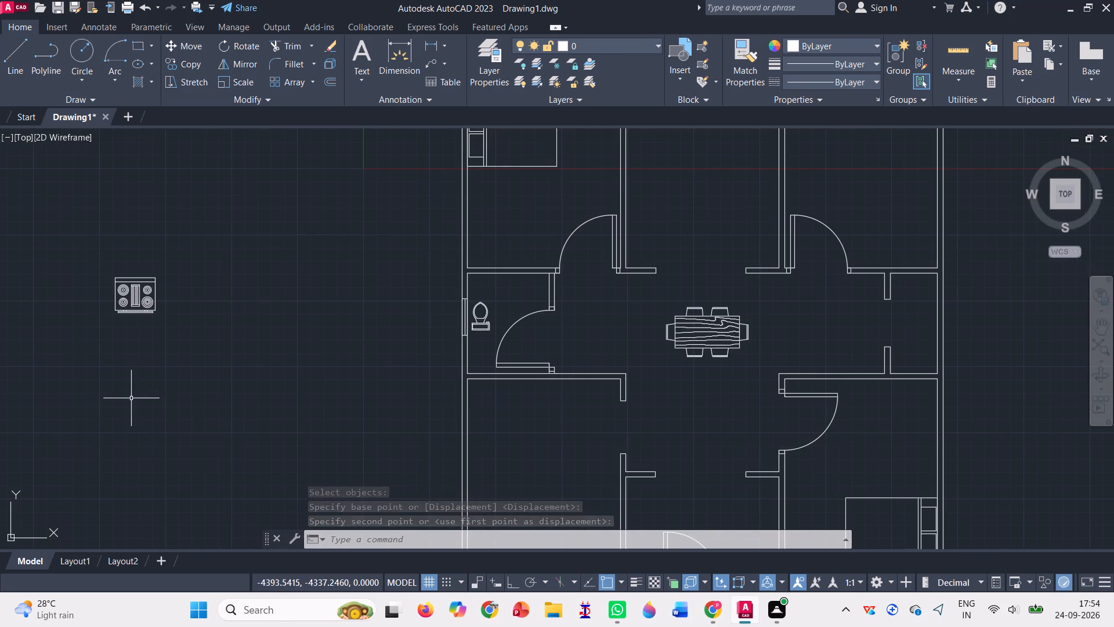
pyautogui.click(237, 49)
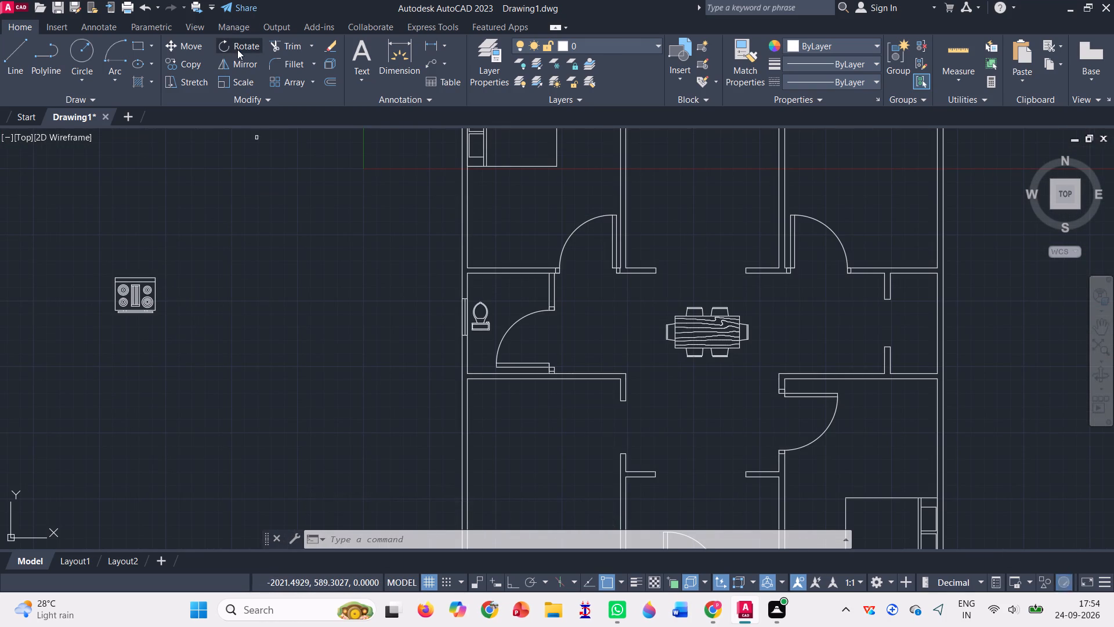
pyautogui.moveTo(73, 288); pyautogui.dragTo(130, 237)
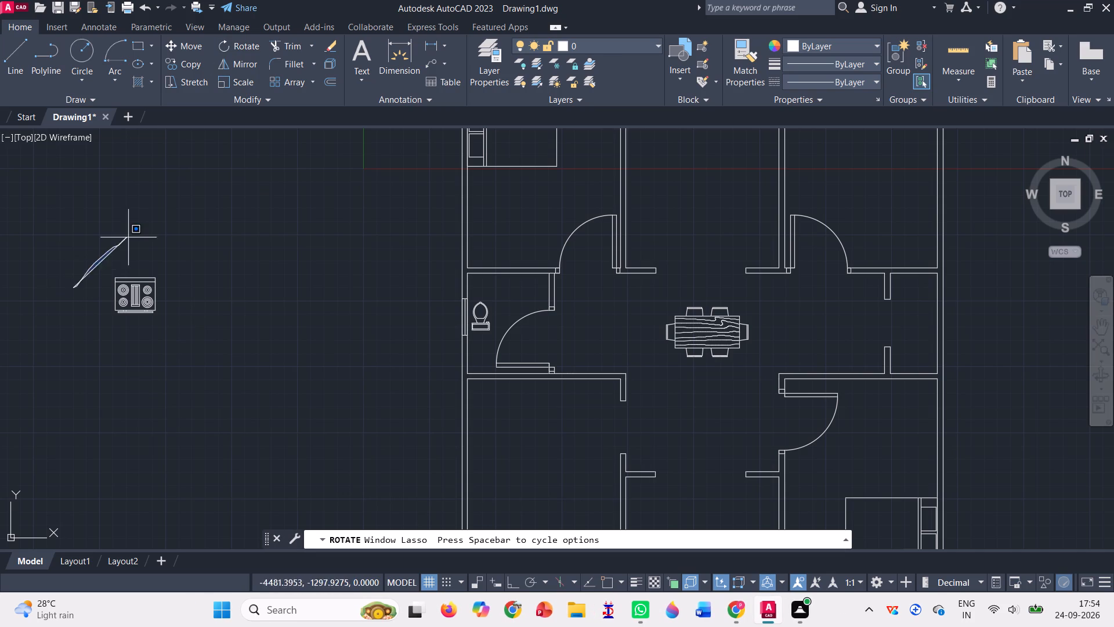
pyautogui.moveTo(130, 237); pyautogui.dragTo(145, 370)
pyautogui.press('Return')
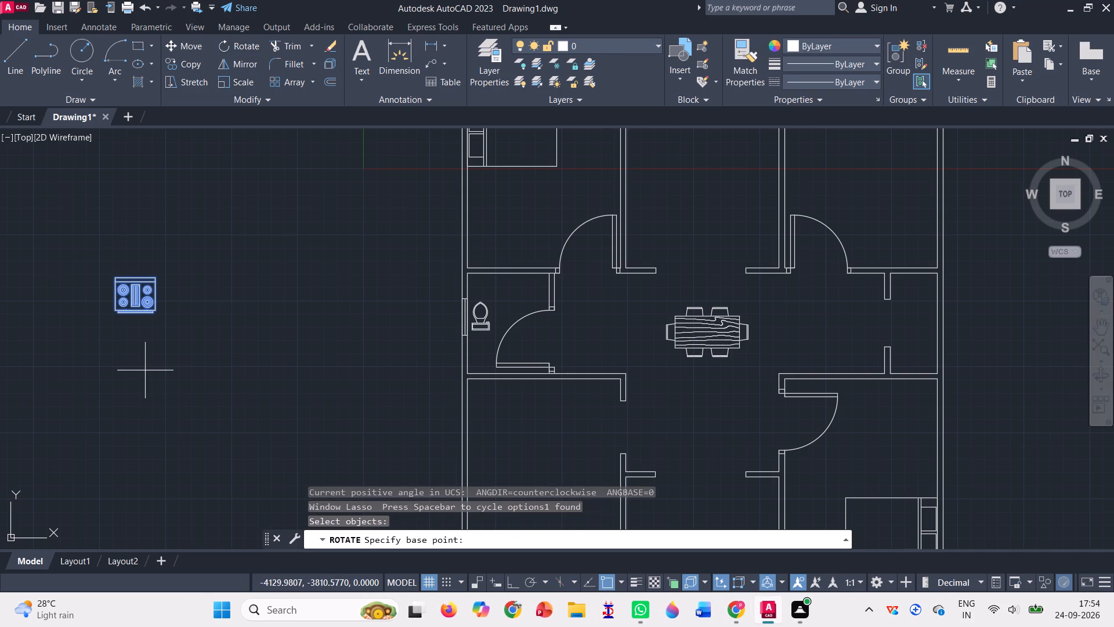
pyautogui.click(109, 278)
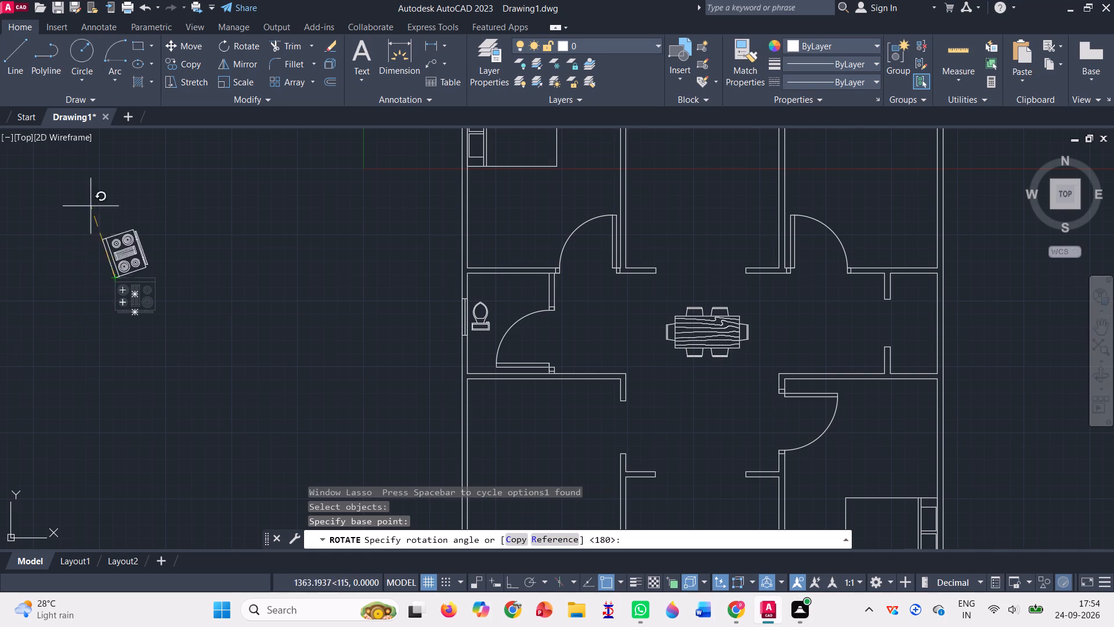
pyautogui.click(118, 194)
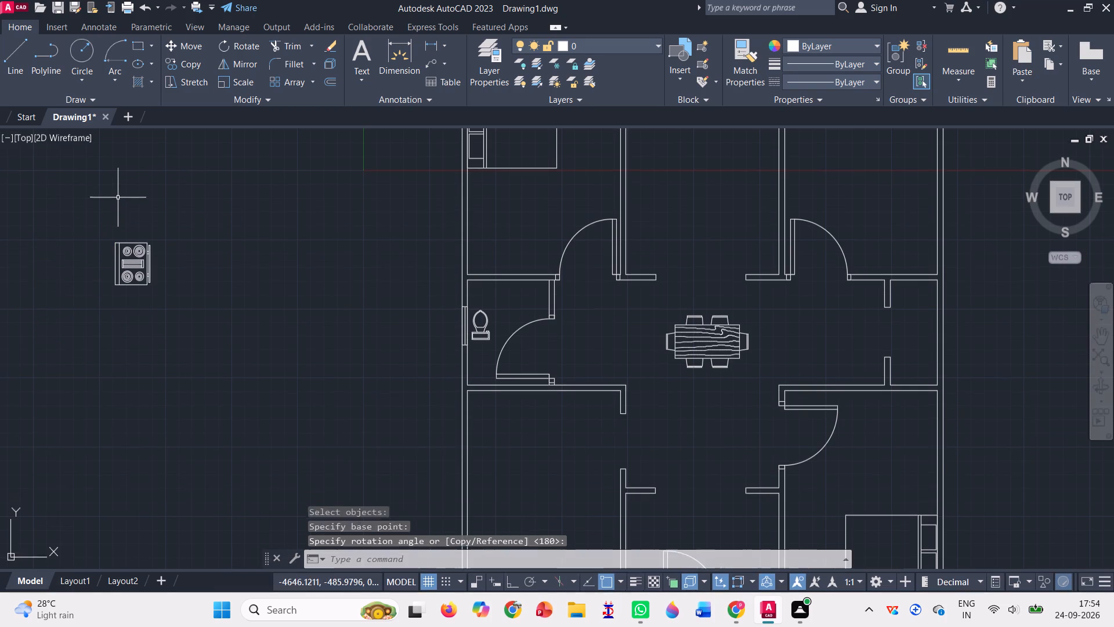
# Move the rotated stove by its lower-left corner against the left wall of the upper-middle room, below the sink.
pyautogui.click(194, 44)
pyautogui.moveTo(91, 243); pyautogui.dragTo(115, 318)
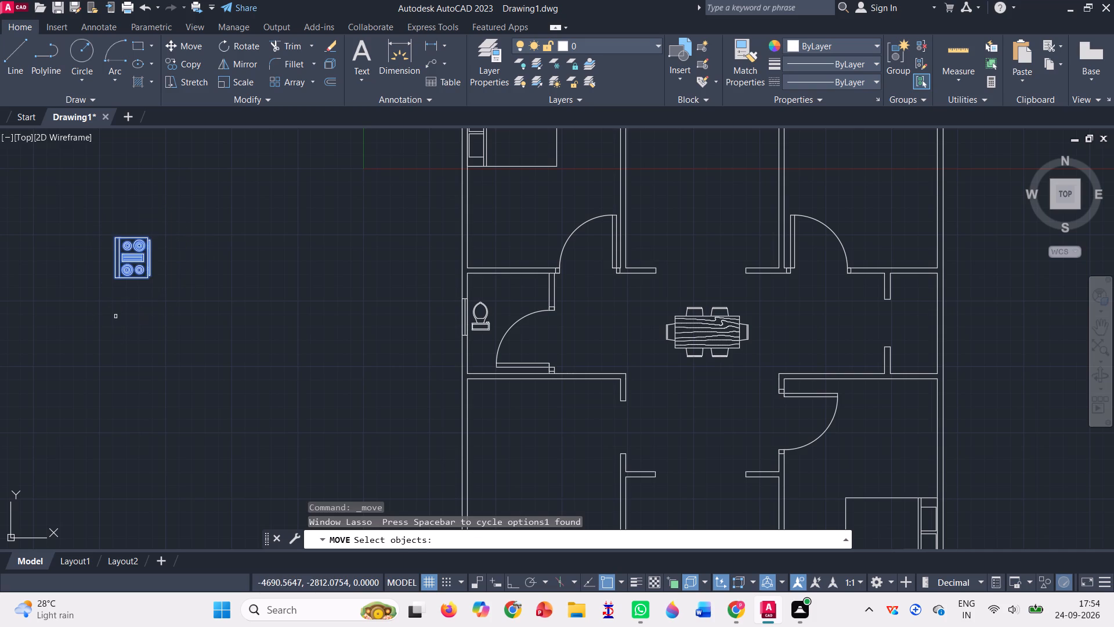
pyautogui.press('Return')
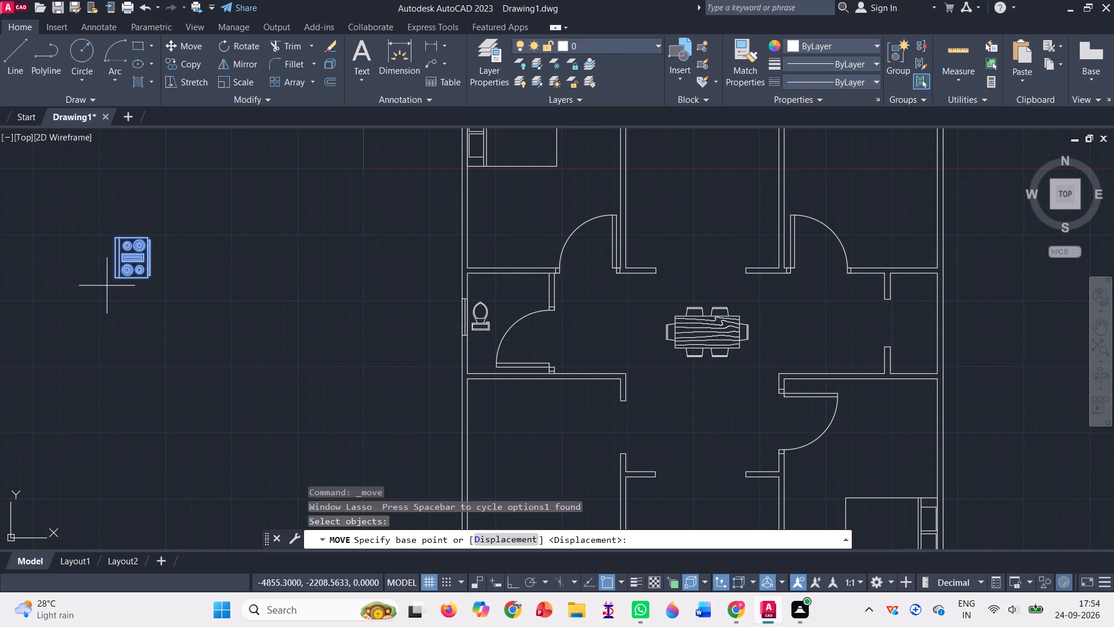
pyautogui.click(113, 280)
pyautogui.scroll(-1, 167, 383)
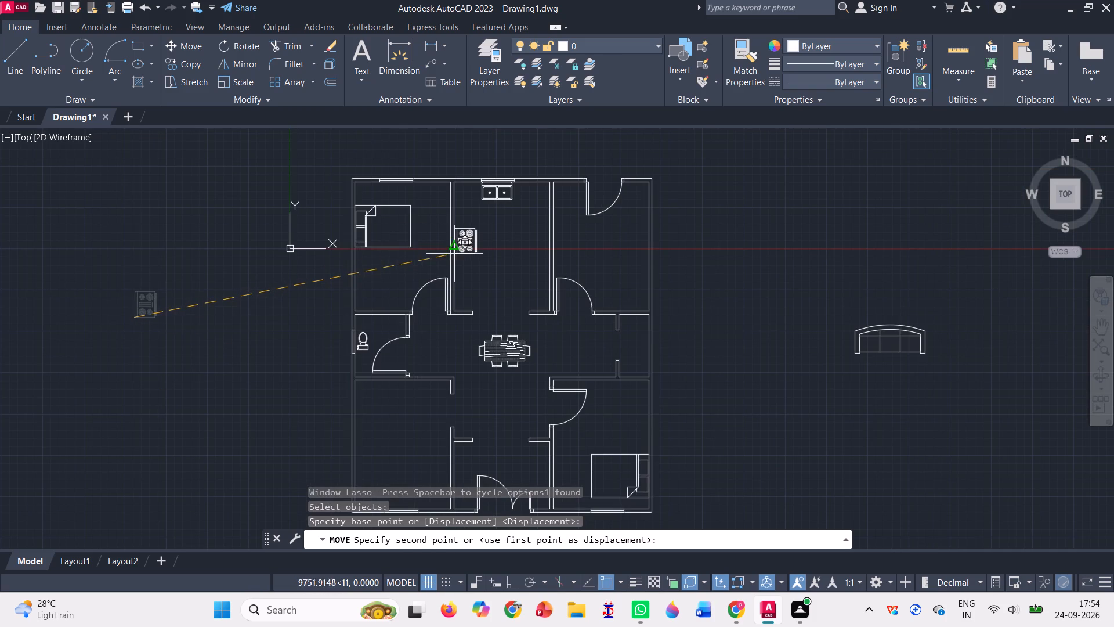
pyautogui.scroll(2, 462, 260)
pyautogui.scroll(-2, 461, 257)
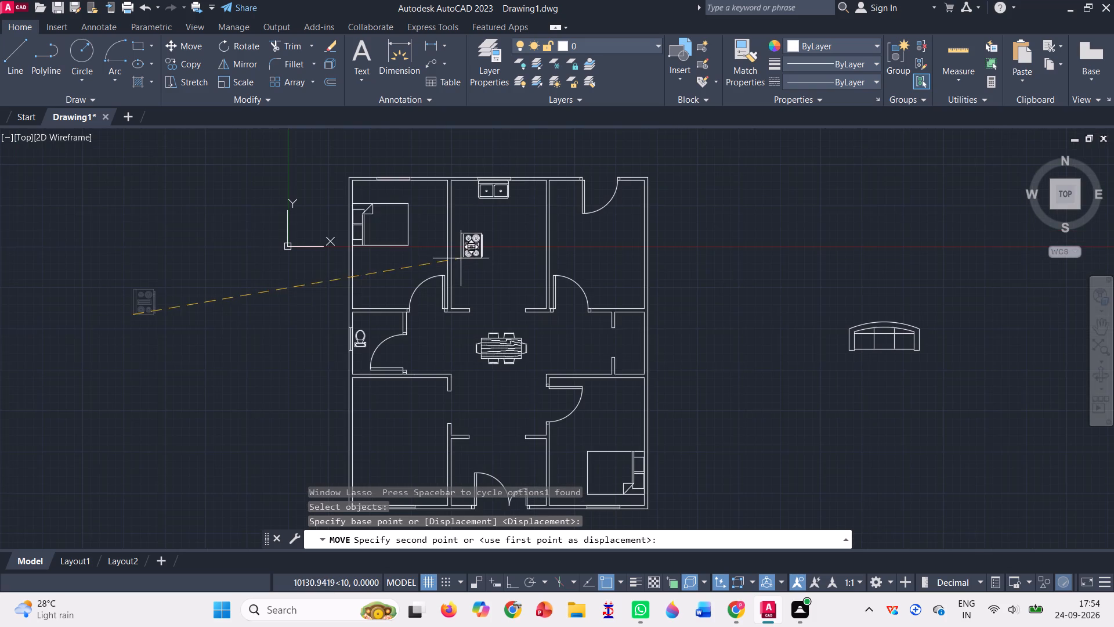
pyautogui.scroll(1, 455, 244)
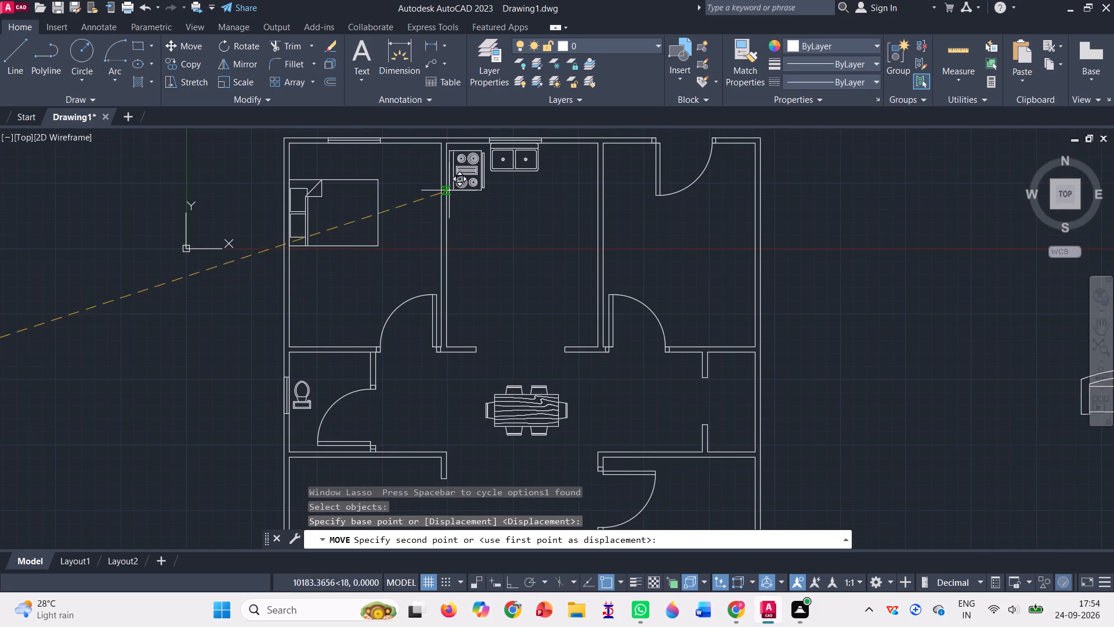
pyautogui.scroll(1, 449, 190)
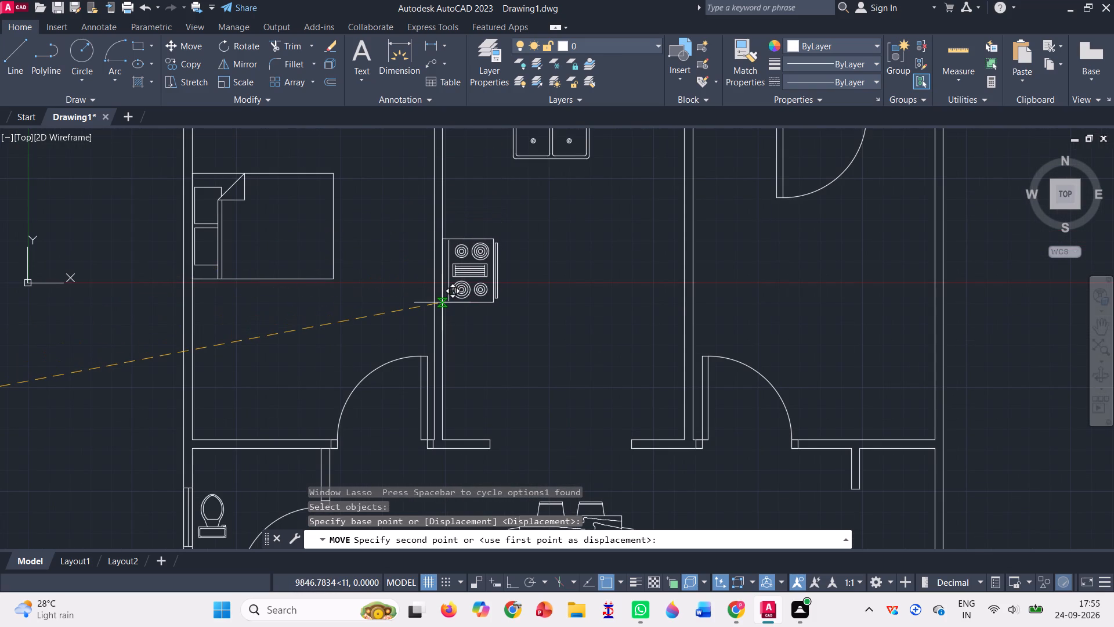
pyautogui.click(442, 302)
# Copy the three-seat sofa outside the plan to a spot about 2,880 units directly below it.
pyautogui.scroll(-2, 299, 374)
pyautogui.scroll(1, 298, 375)
pyautogui.scroll(-1, 298, 375)
pyautogui.scroll(-1, 458, 201)
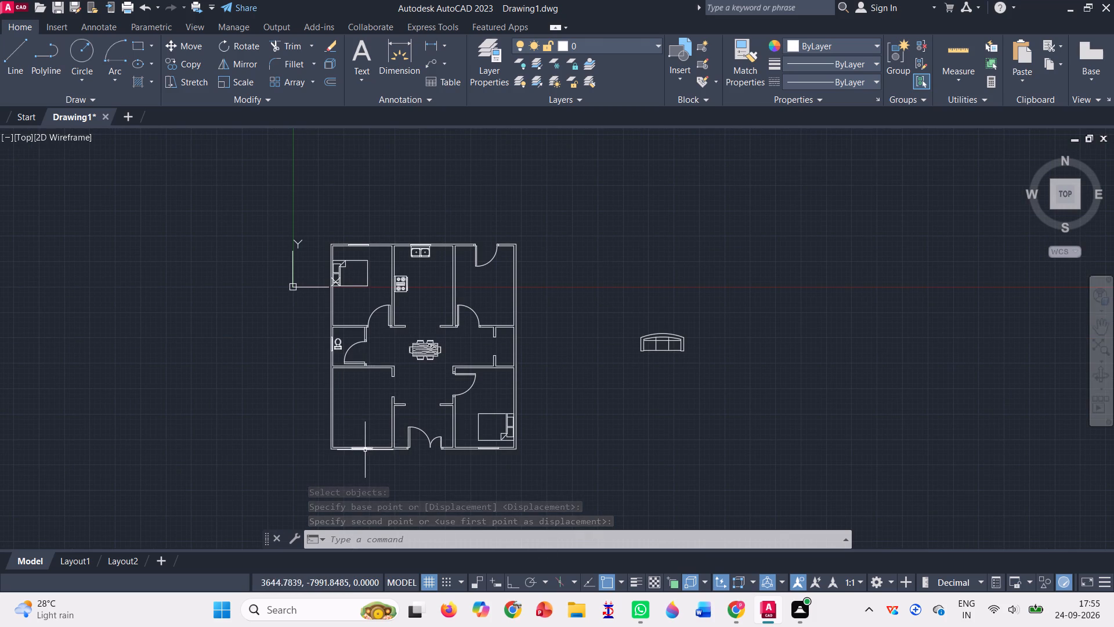
pyautogui.scroll(1, 356, 451)
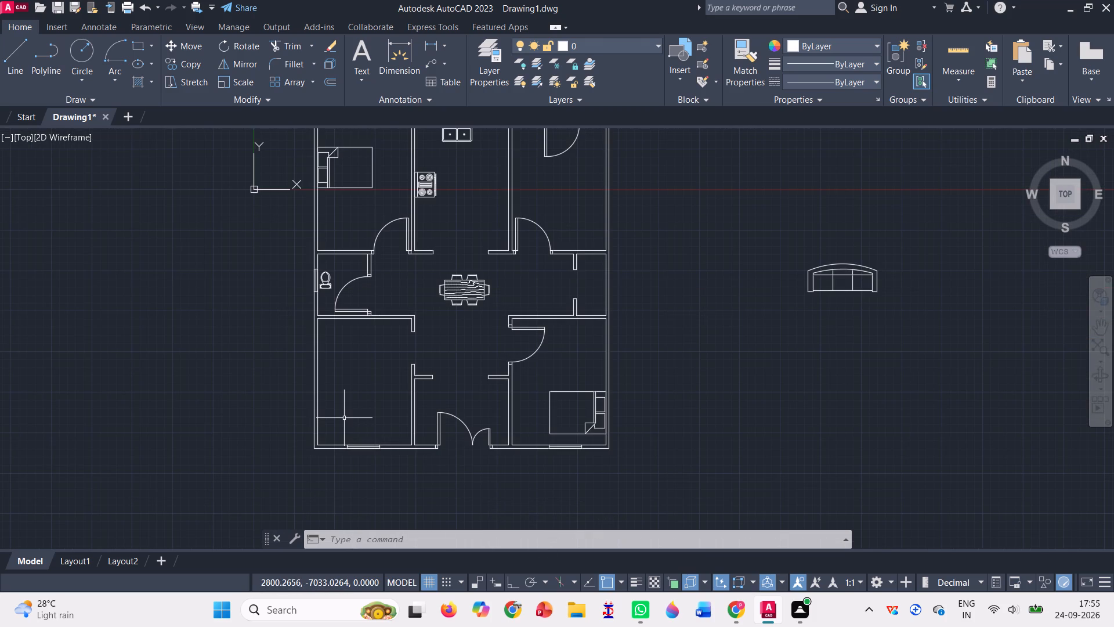
pyautogui.scroll(1, 308, 441)
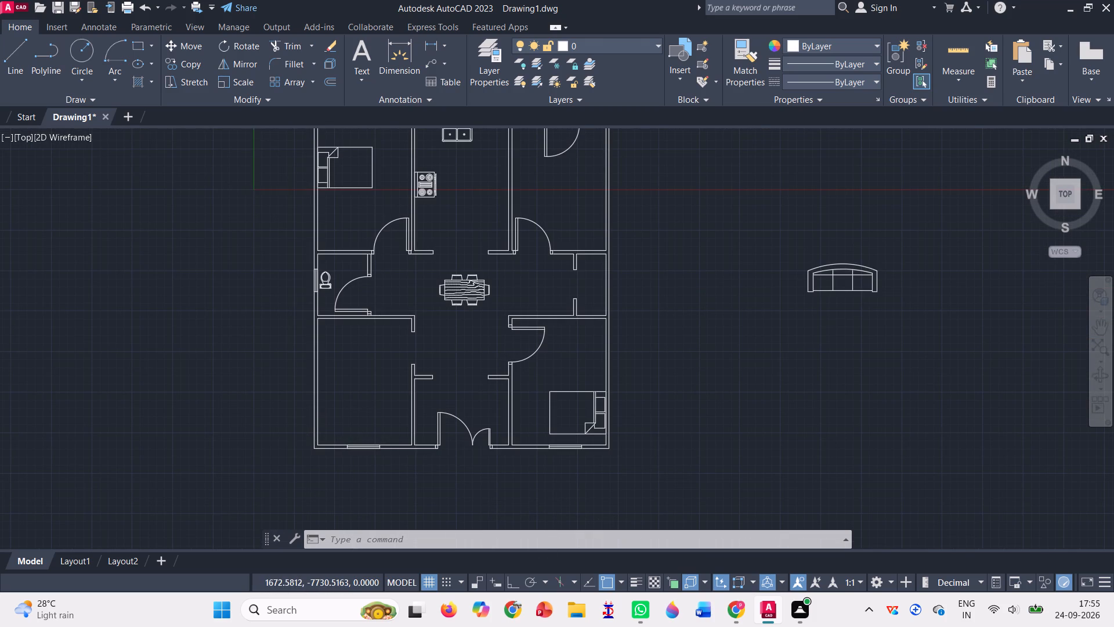
pyautogui.scroll(-1, 389, 409)
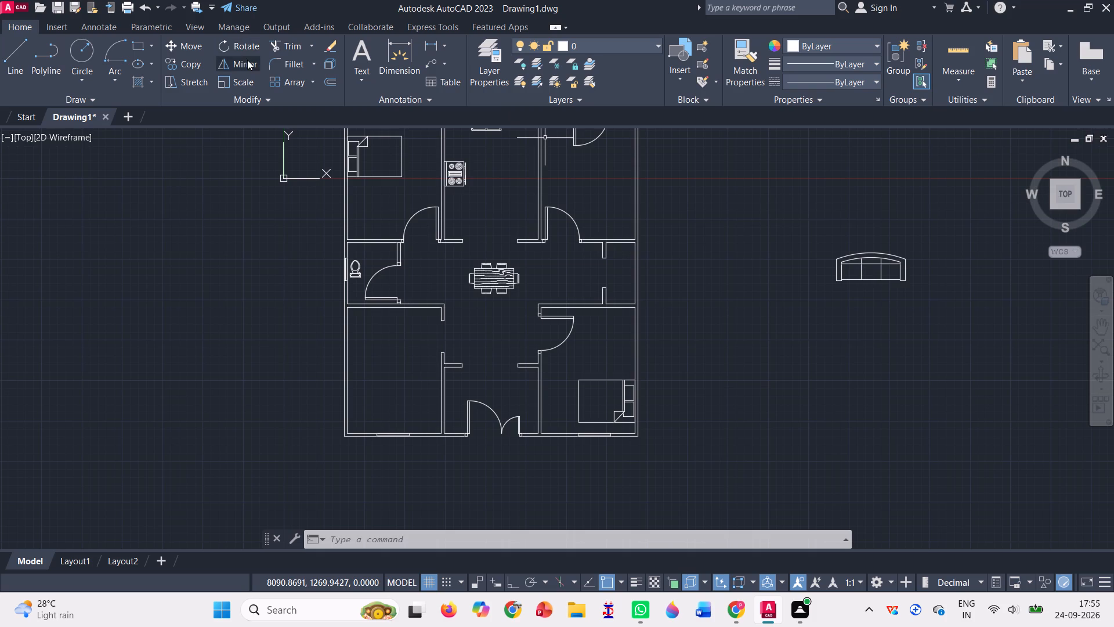
pyautogui.click(187, 70)
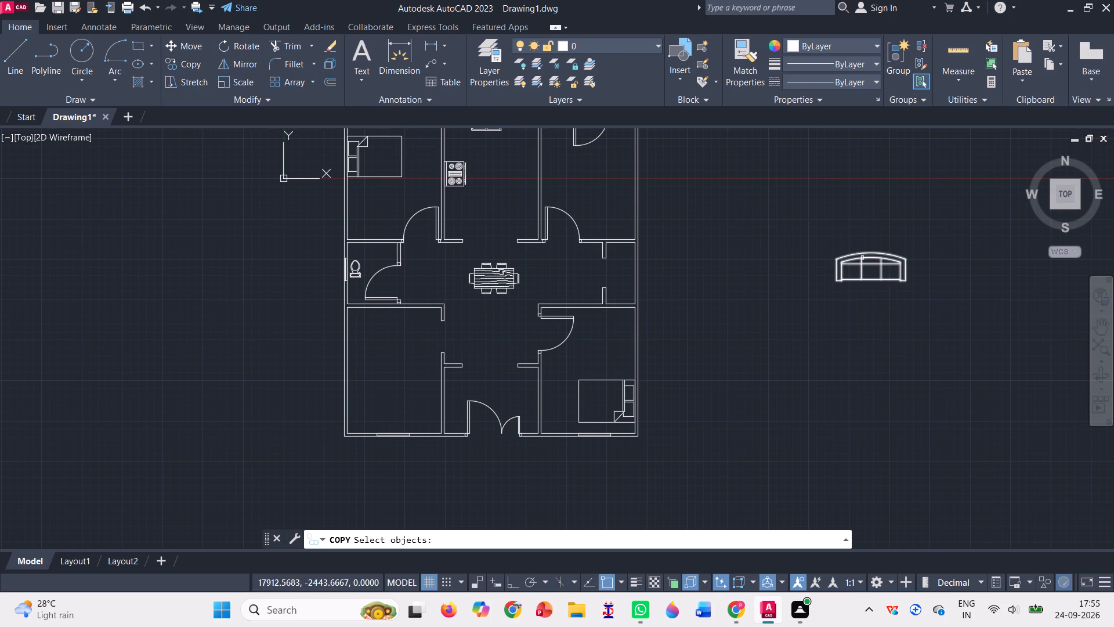
pyautogui.click(862, 258)
pyautogui.press('Return')
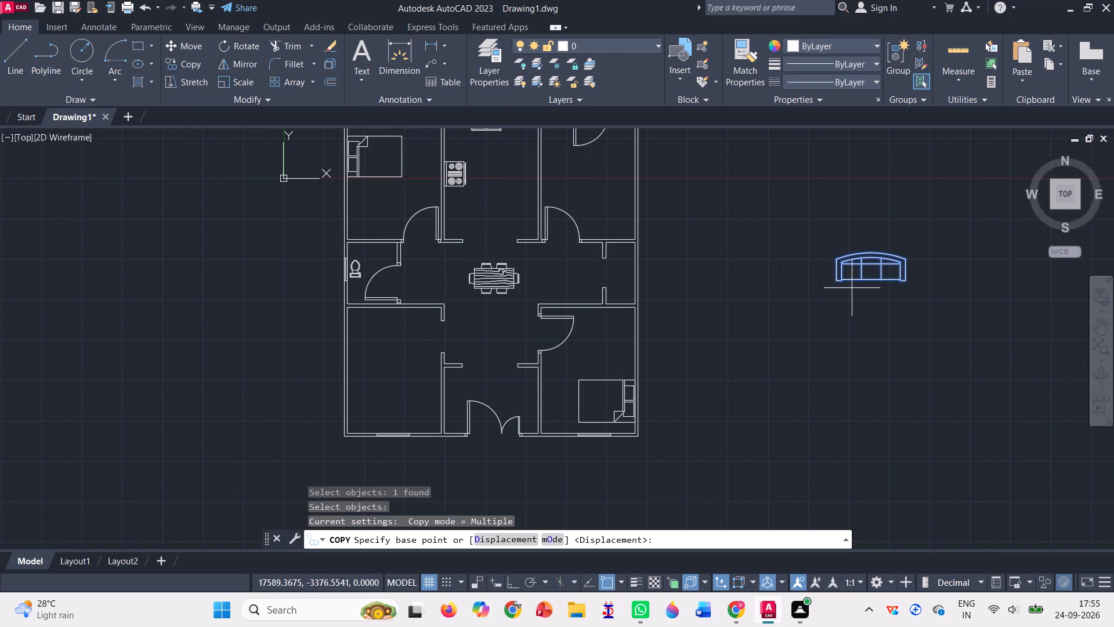
pyautogui.click(842, 277)
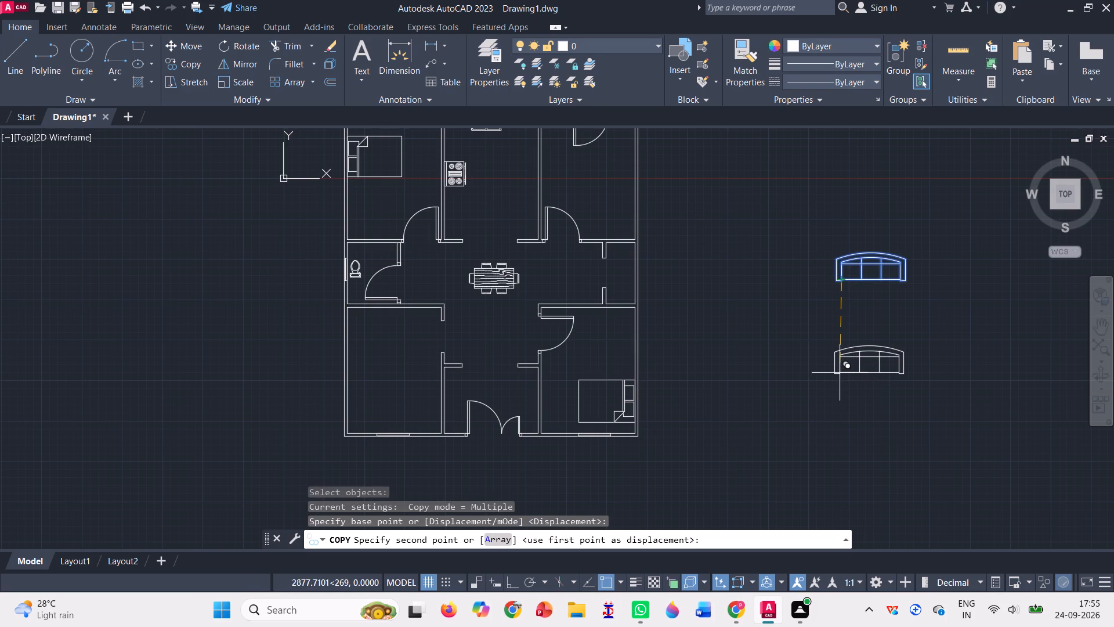
pyautogui.click(840, 373)
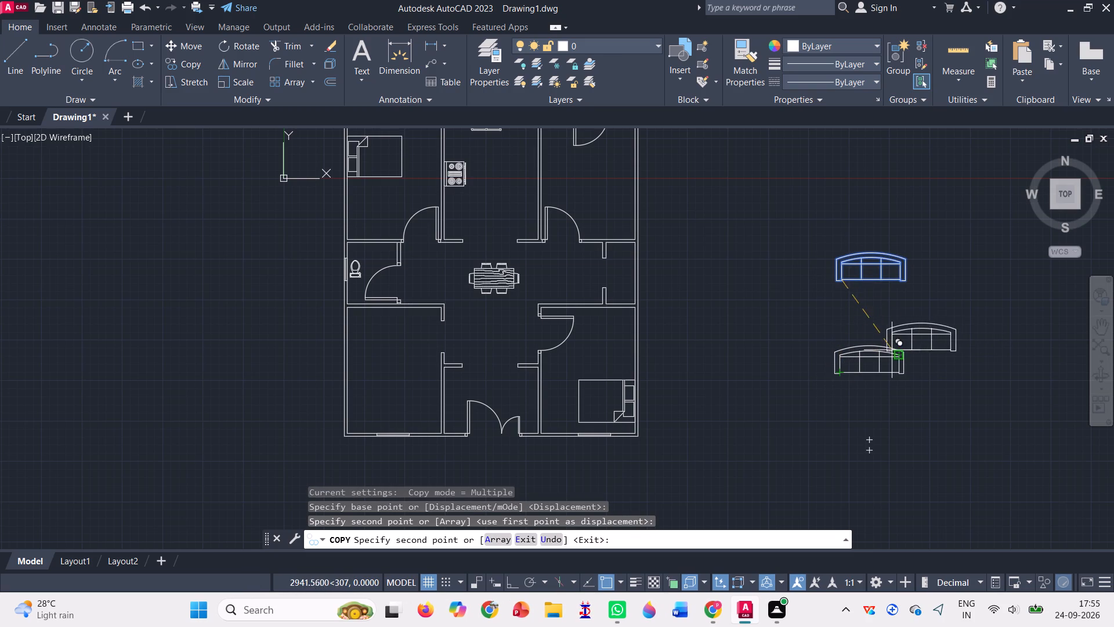
pyautogui.press('Escape')
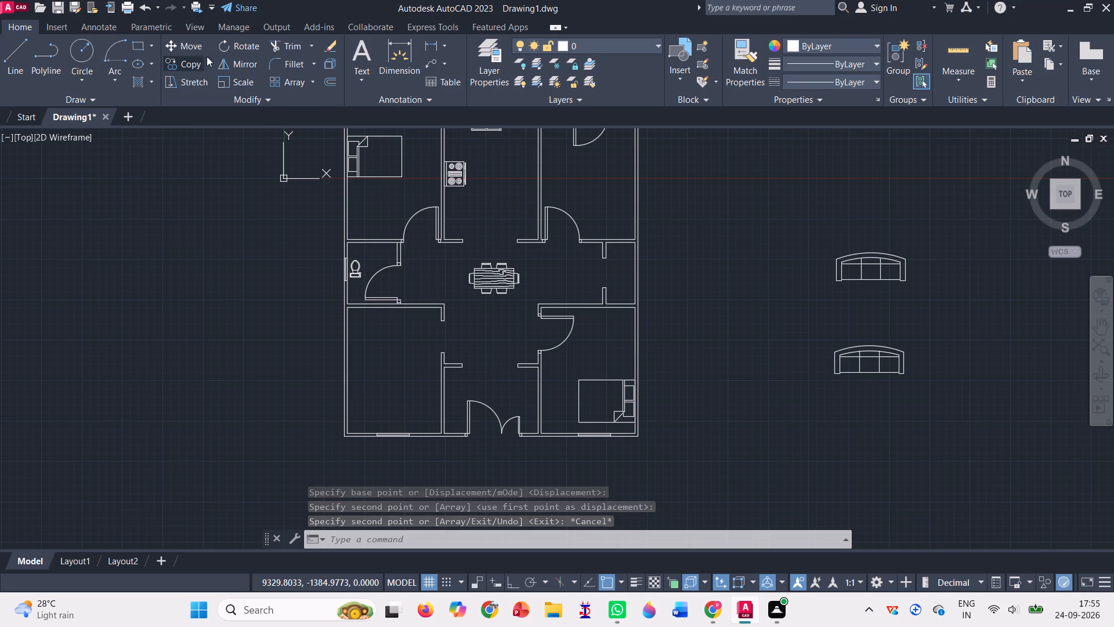
# Rotate the upper sofa outside the plan 90° counterclockwise around its lower-left corner.
pyautogui.click(240, 45)
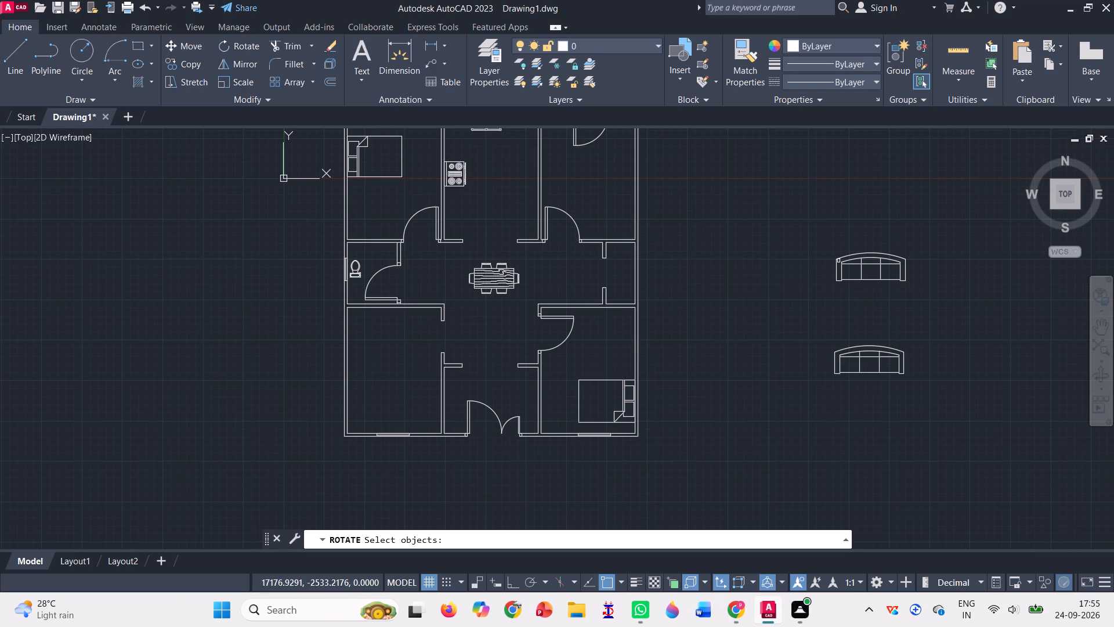
pyautogui.click(840, 261)
pyautogui.press('Return')
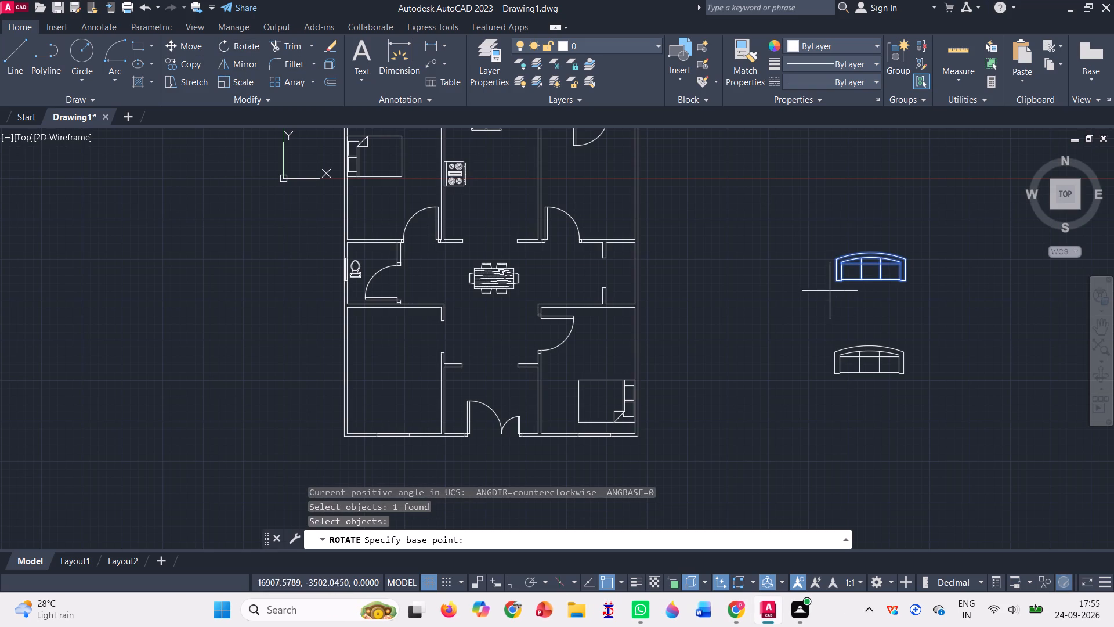
pyautogui.click(835, 284)
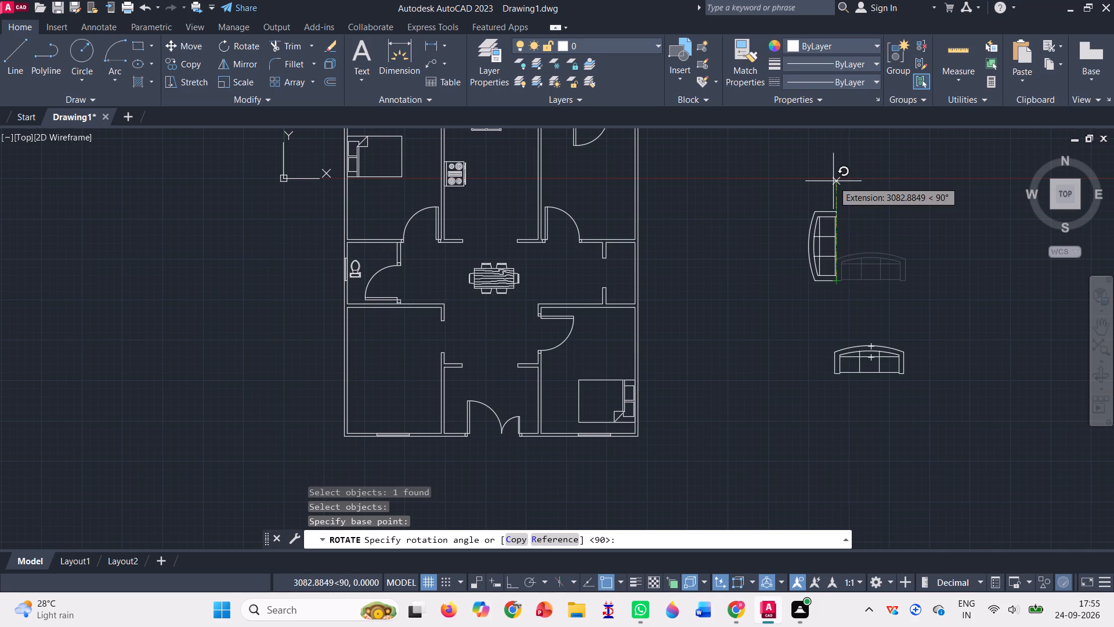
pyautogui.click(833, 181)
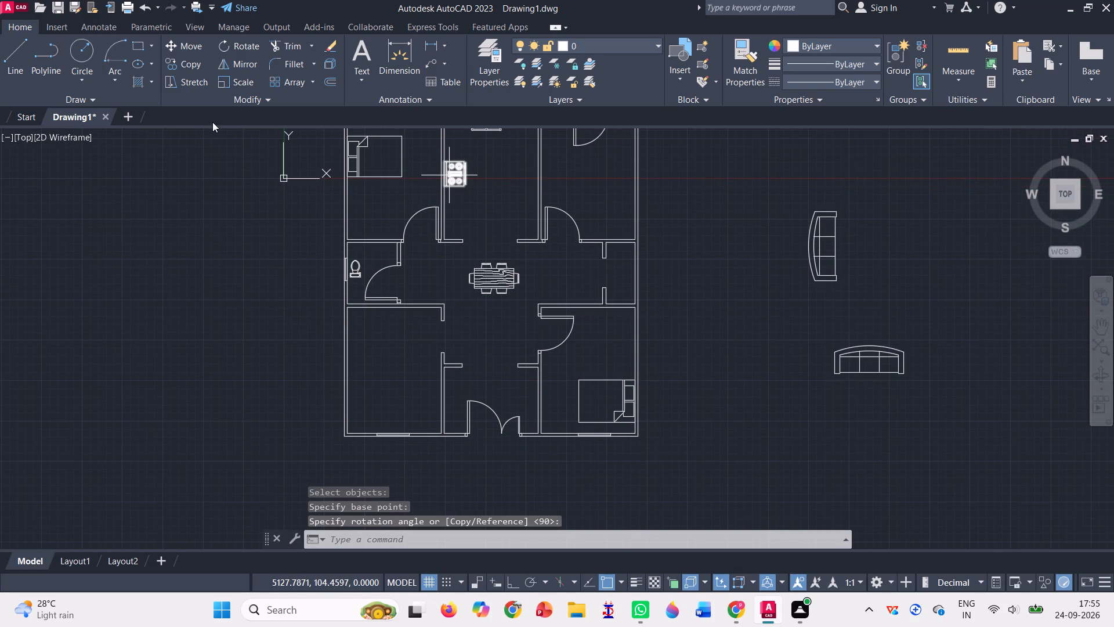
# Rotate the lower sofa outside the plan 180° around its lower-right corner.
pyautogui.click(227, 48)
pyautogui.click(870, 357)
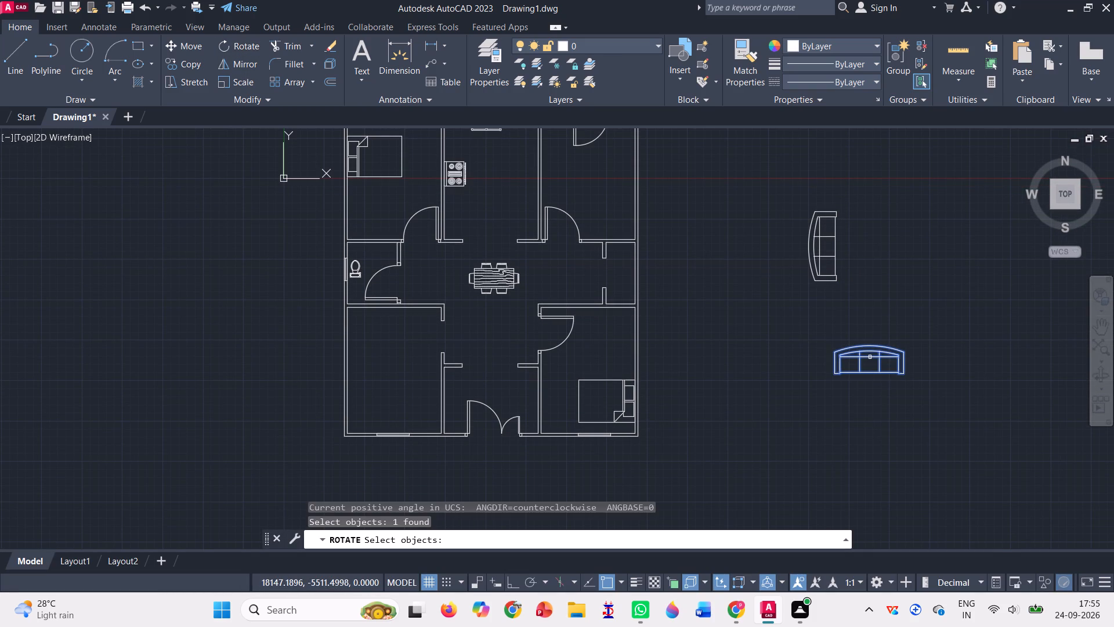
pyautogui.press('Return')
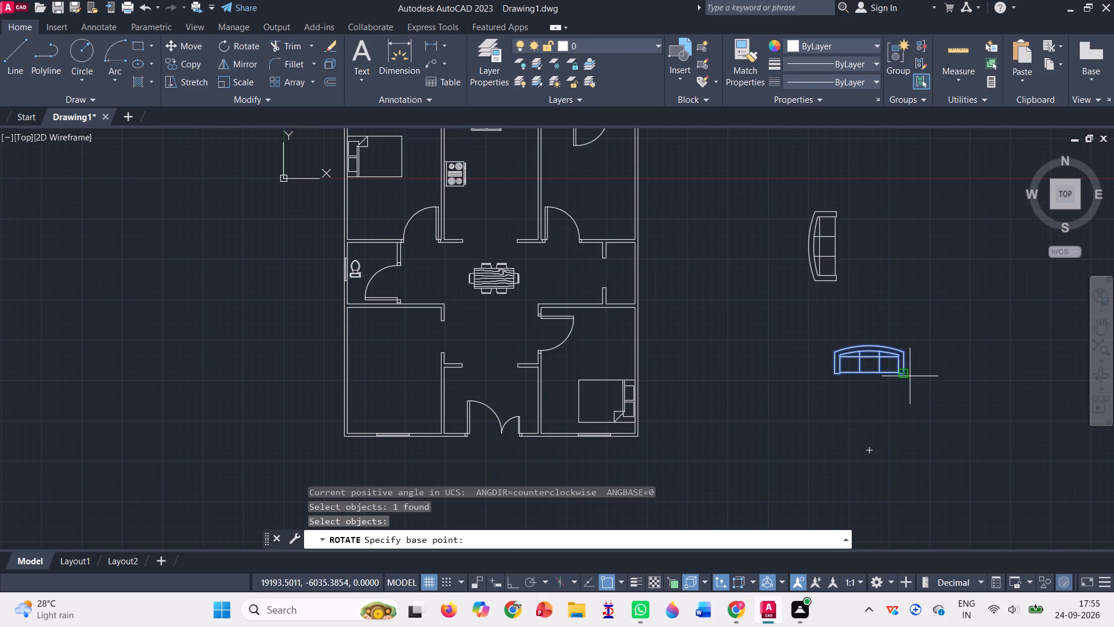
pyautogui.click(904, 371)
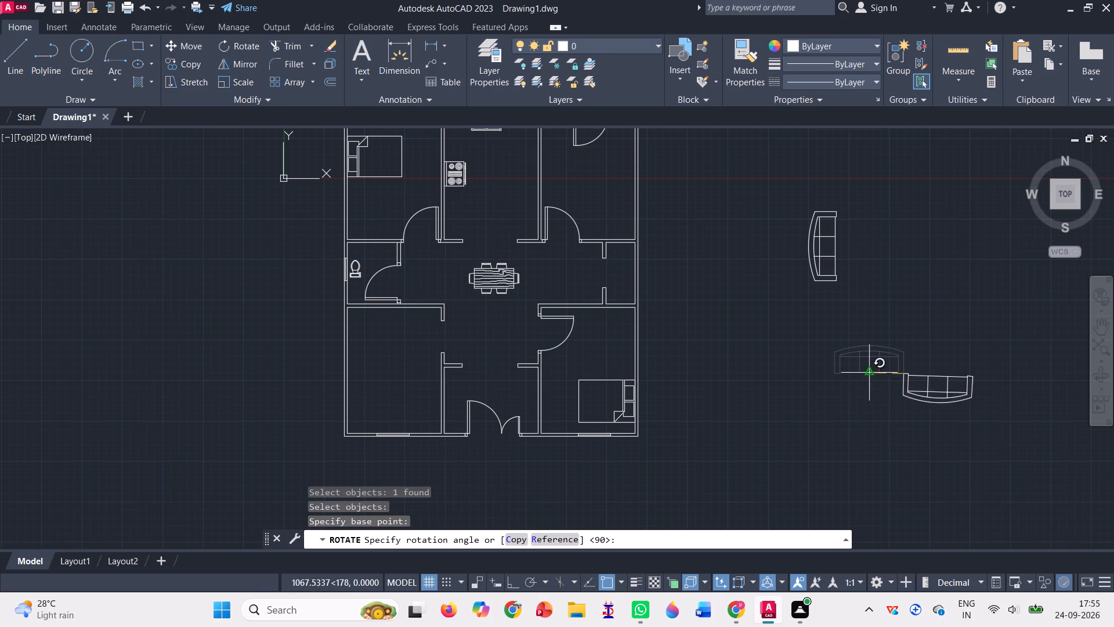
pyautogui.click(789, 377)
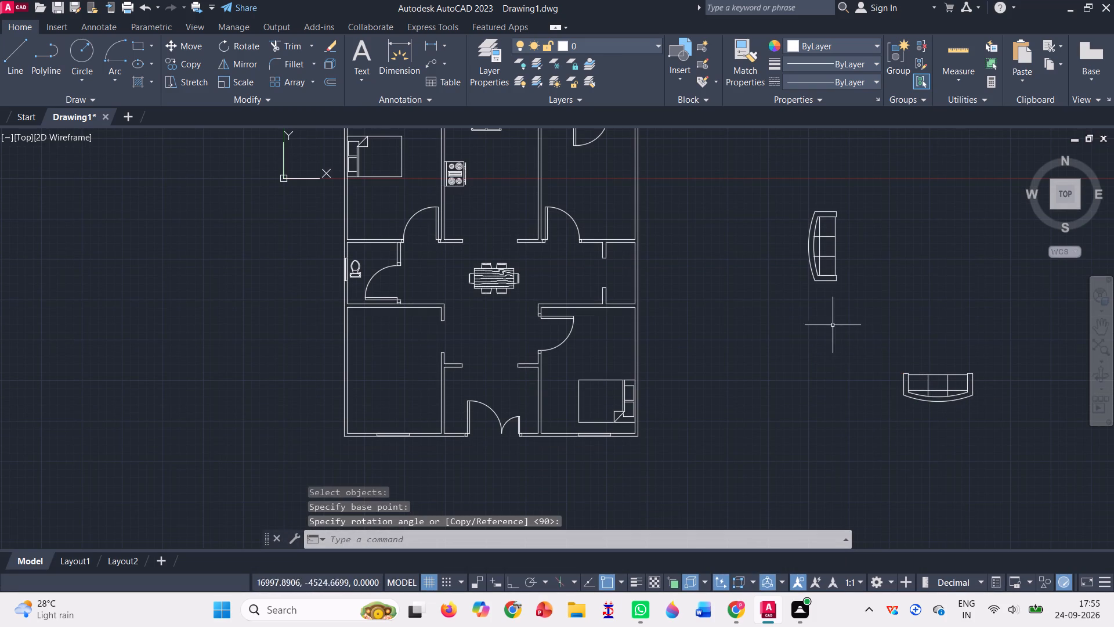
# Scale the upright sofa outside the plan down to roughly 70% of its size from its upper-left corner.
pyautogui.click(222, 74)
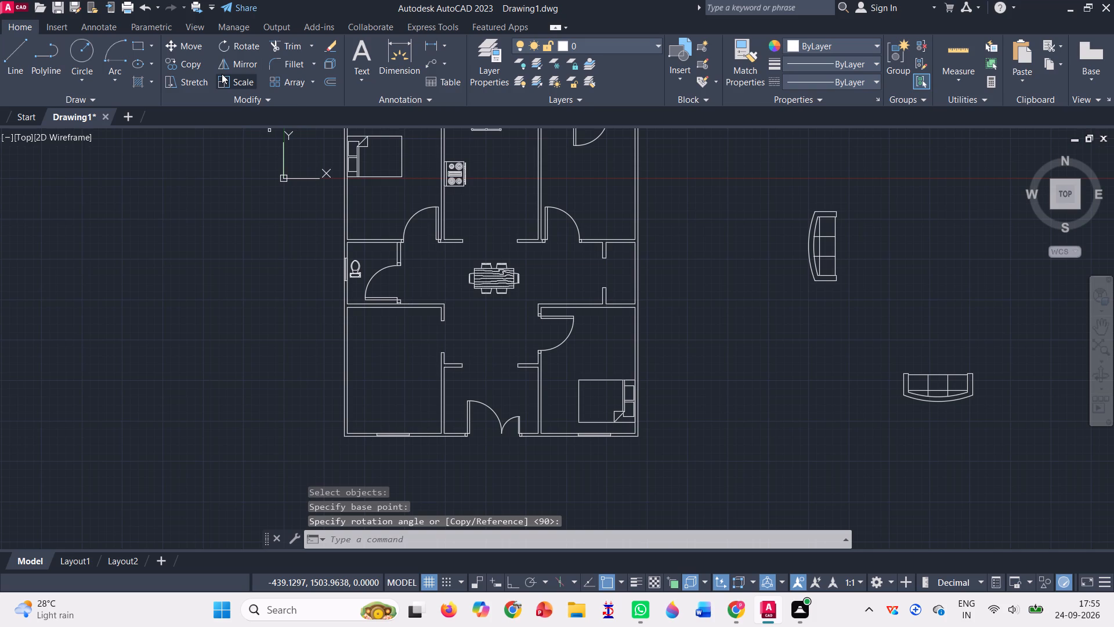
pyautogui.click(821, 258)
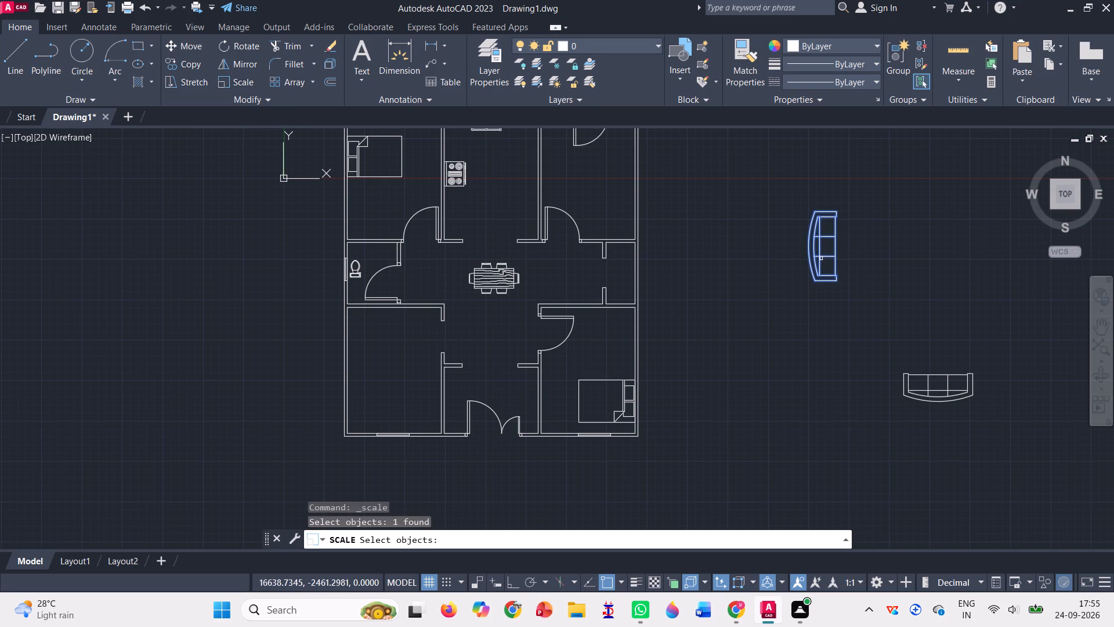
pyautogui.press('Return')
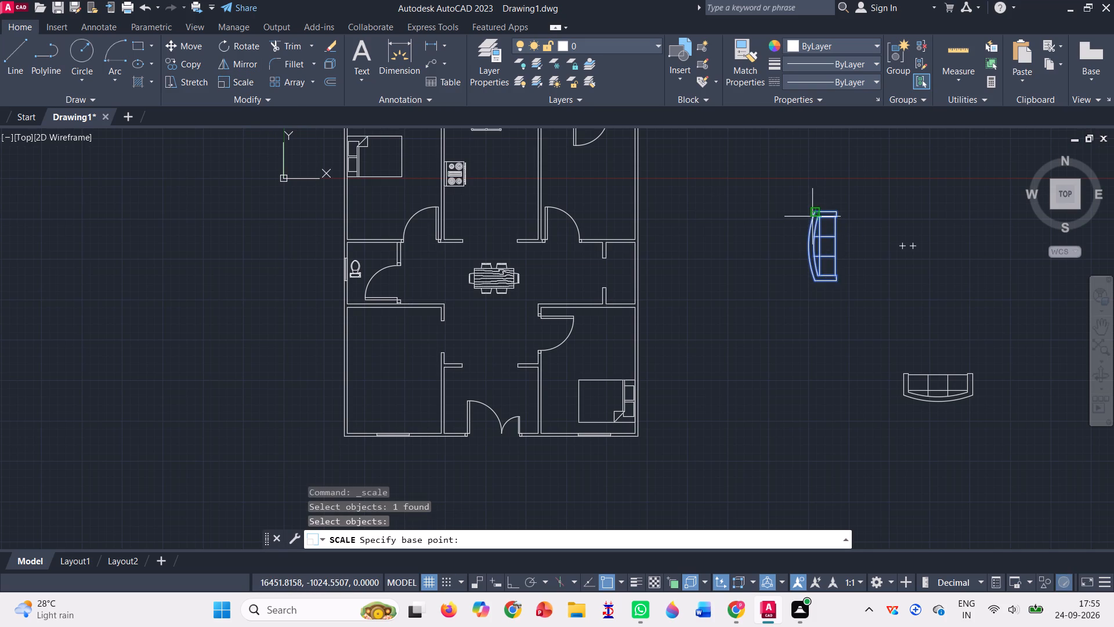
pyautogui.click(812, 217)
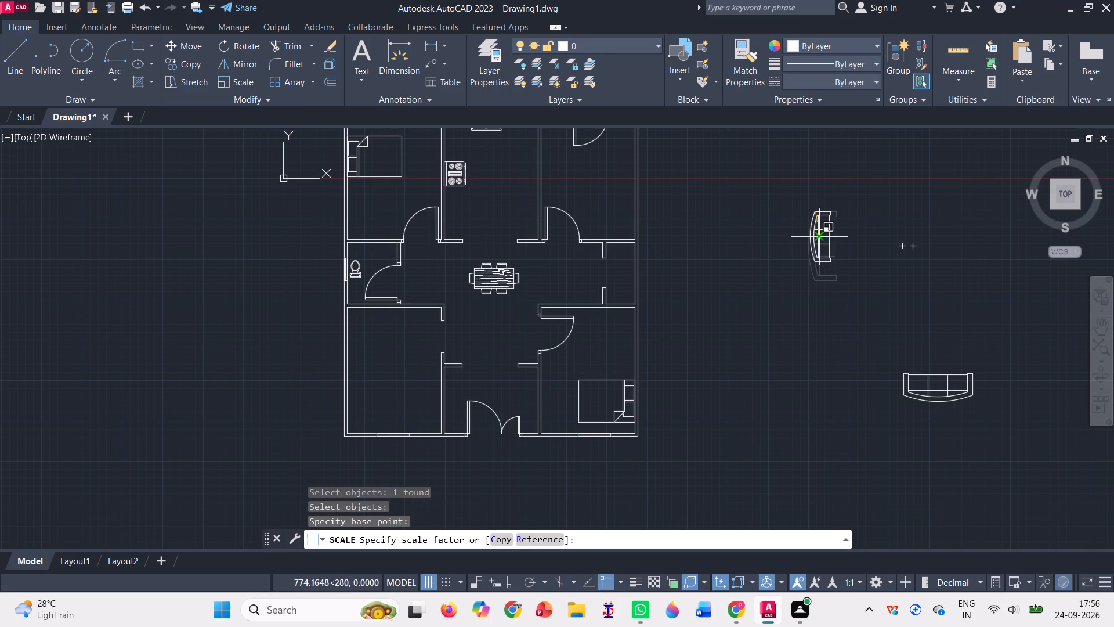
pyautogui.click(821, 233)
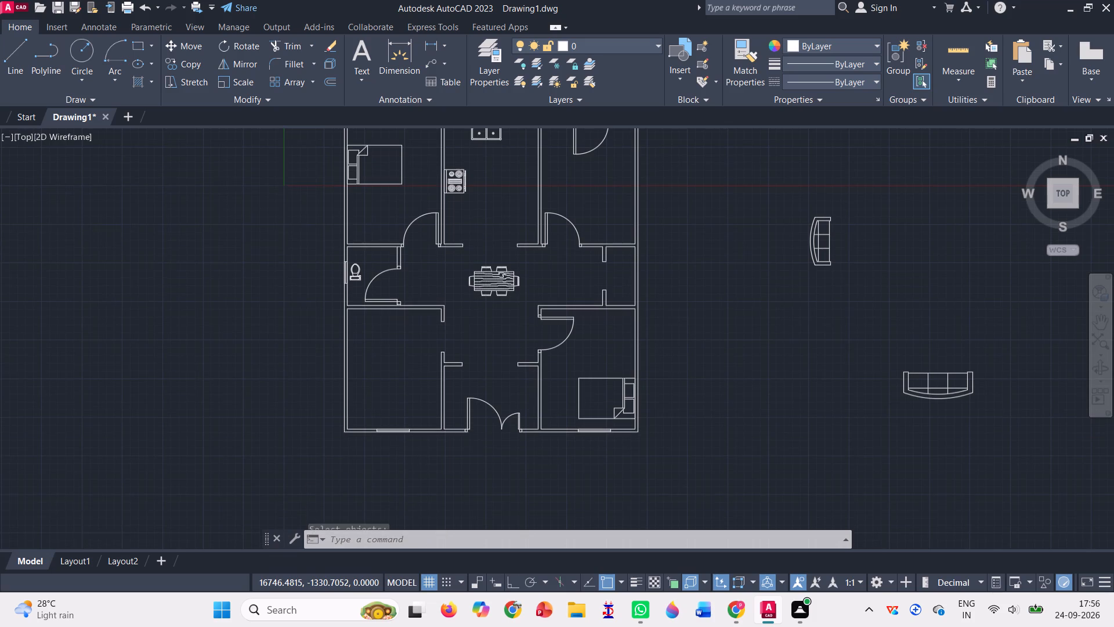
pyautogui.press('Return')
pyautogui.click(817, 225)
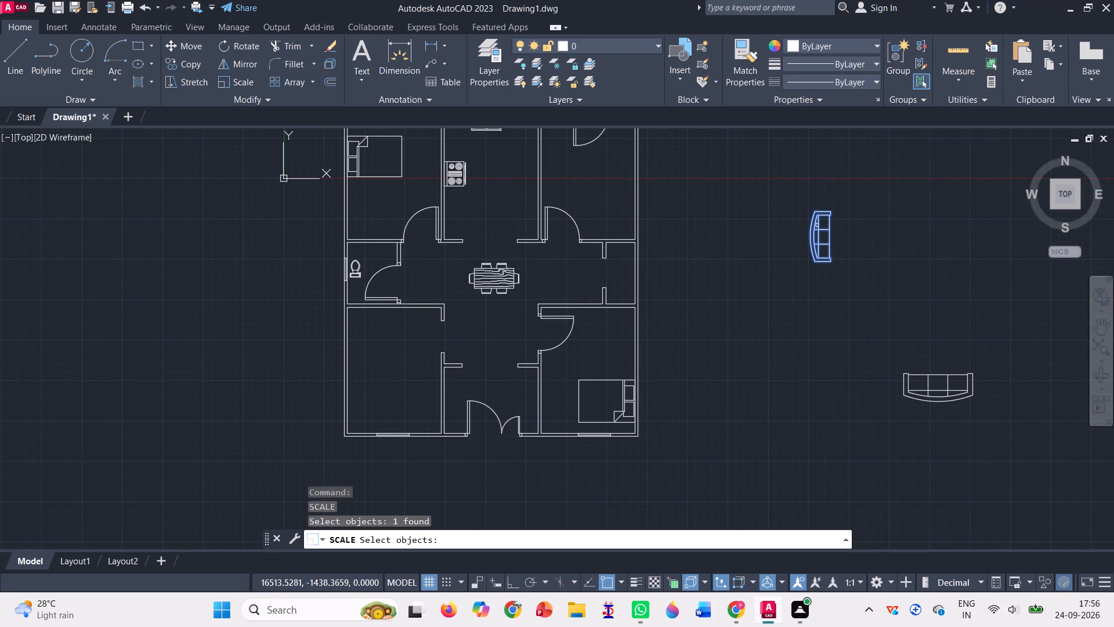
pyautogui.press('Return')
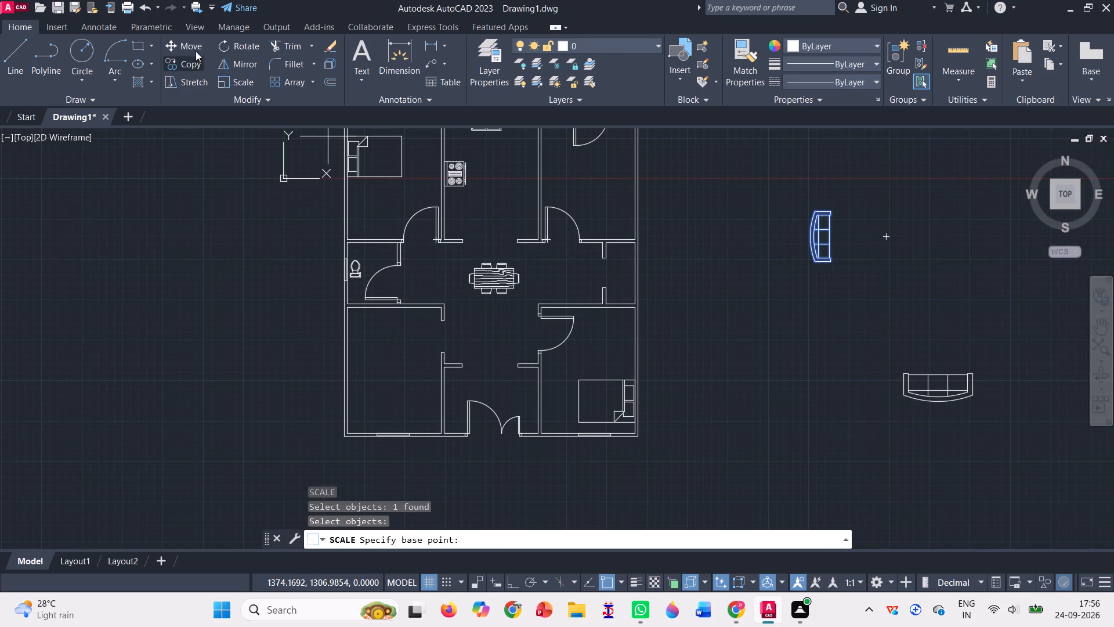
# Move the reduced upright sofa from outside the plan to the left wall of the lower-left room, about midway along it.
pyautogui.moveTo(194, 45); pyautogui.dragTo(187, 51)
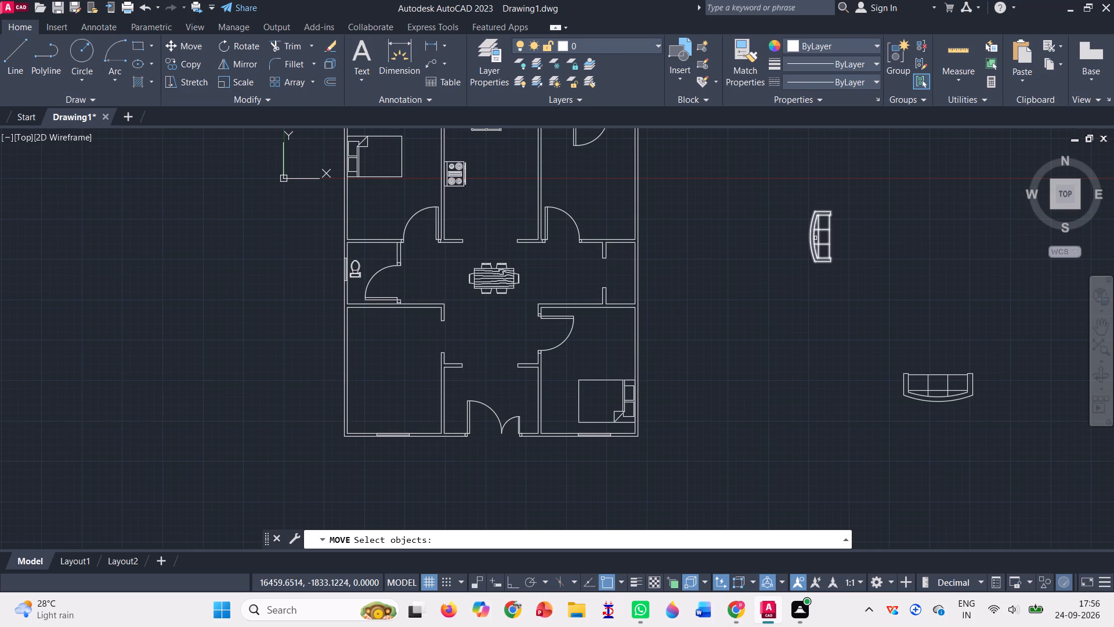
pyautogui.click(815, 238)
pyautogui.press('Return')
pyautogui.click(815, 238)
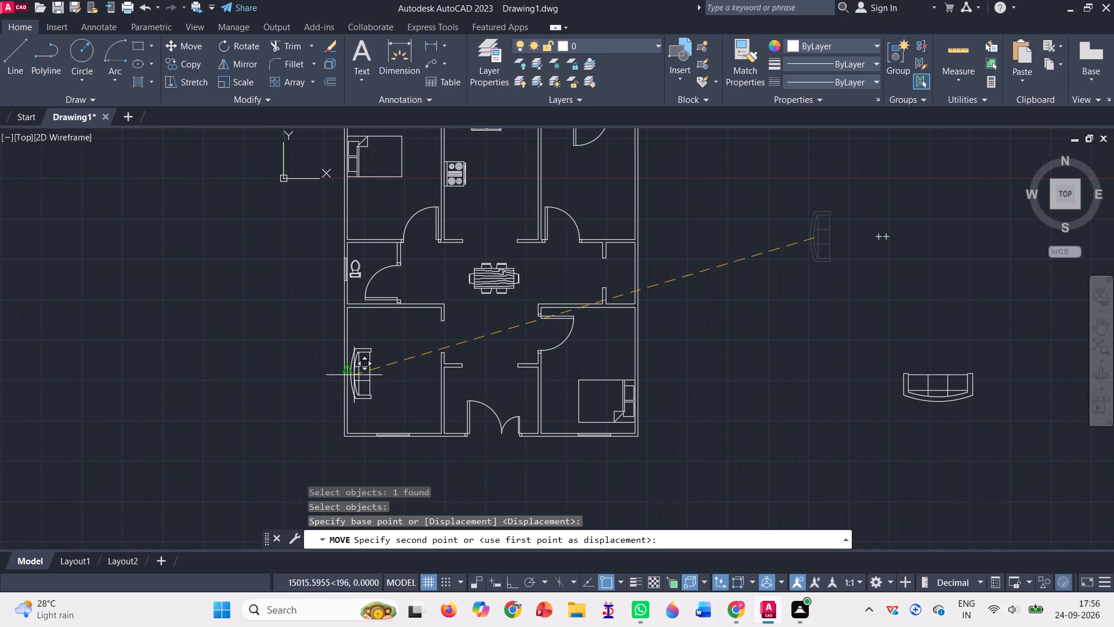
pyautogui.click(354, 375)
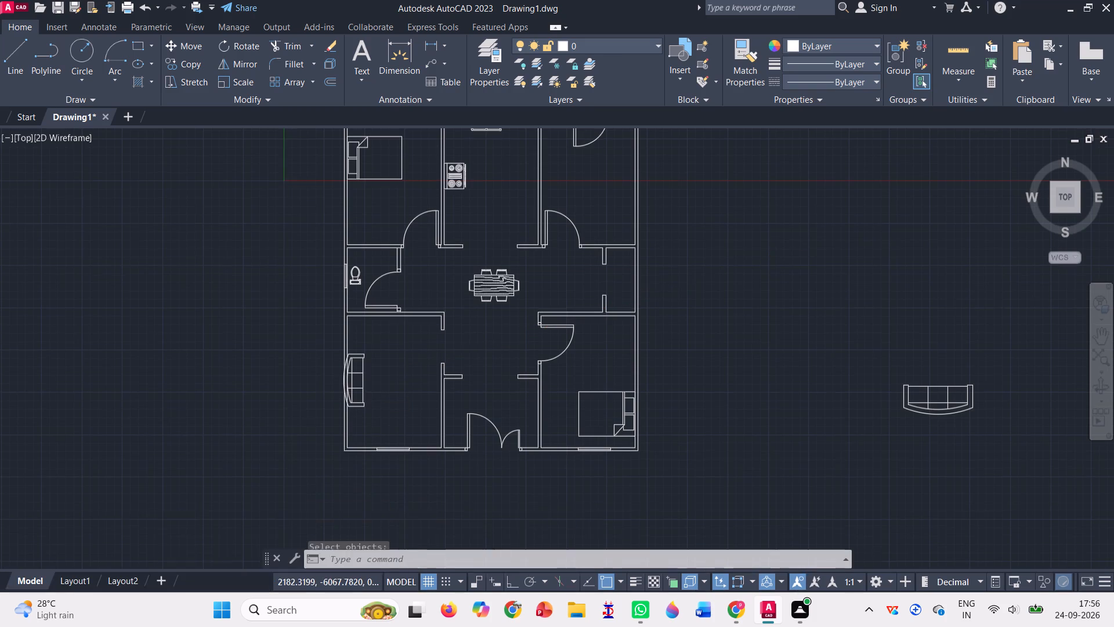
# Move the sofa in the lower-left room about 190 units to the right so its curved back clears the wall.
pyautogui.scroll(2, 353, 352)
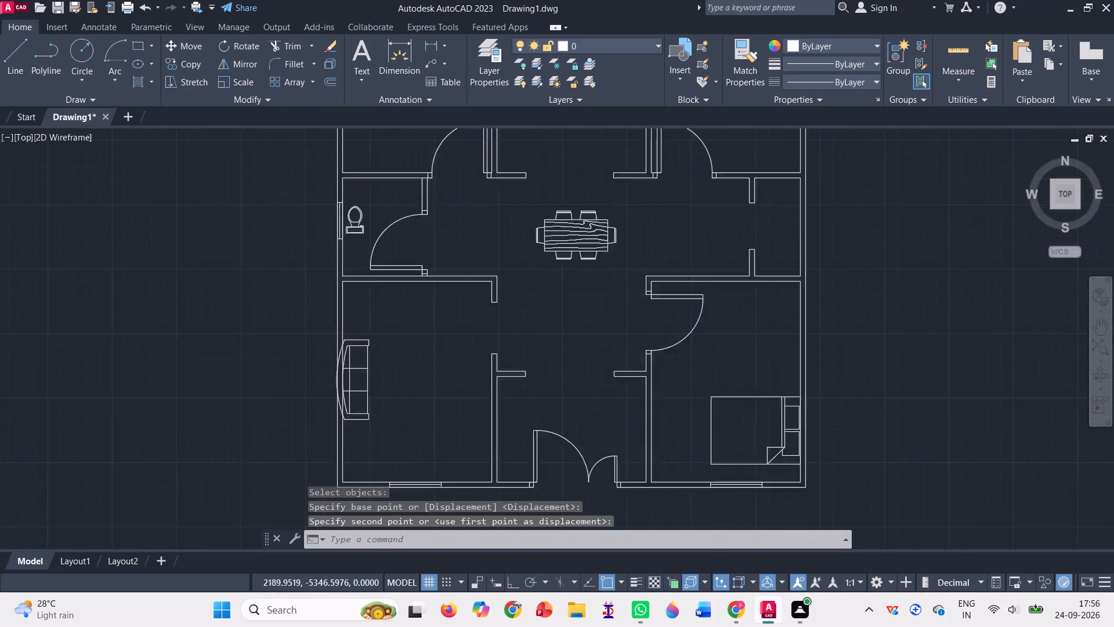
pyautogui.scroll(3, 353, 352)
pyautogui.click(191, 48)
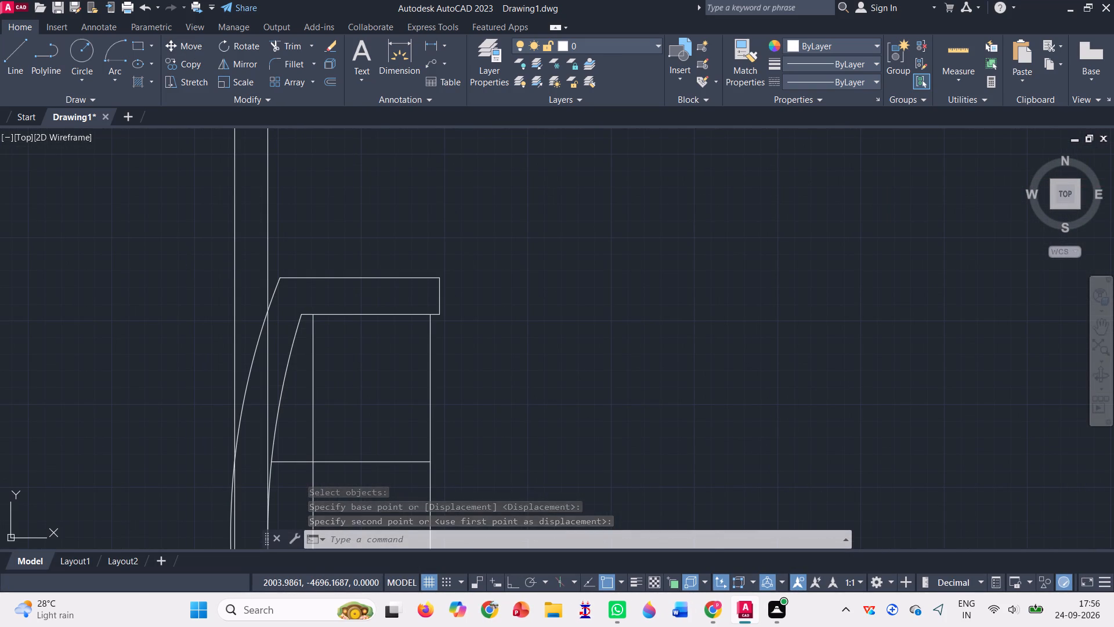
pyautogui.click(309, 315)
pyautogui.scroll(-2, 340, 269)
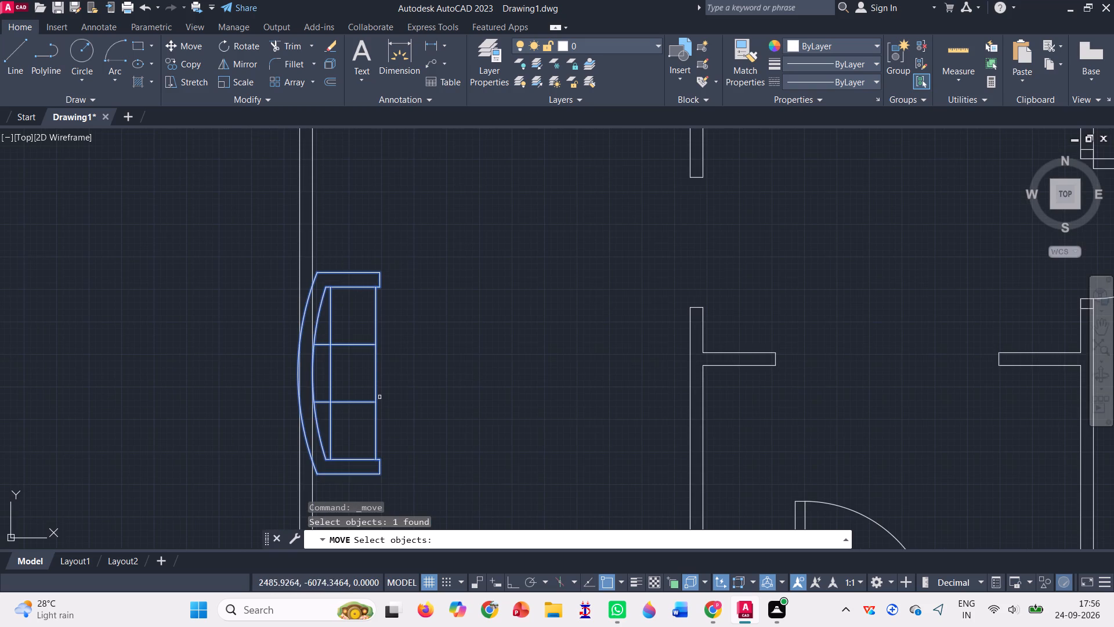
pyautogui.press('Return')
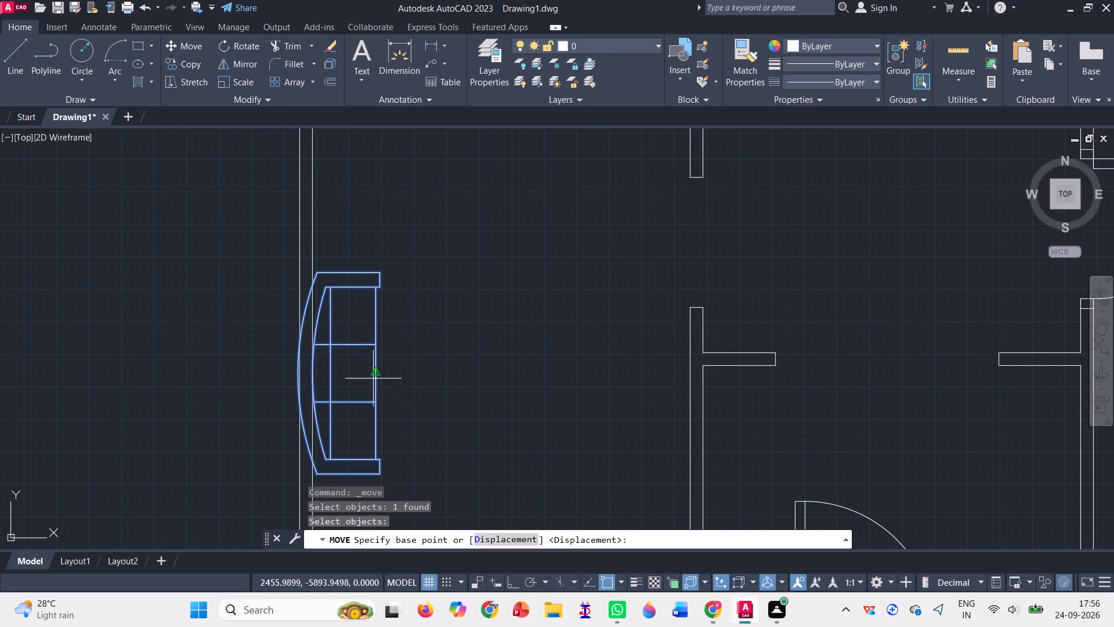
pyautogui.doubleClick(378, 375)
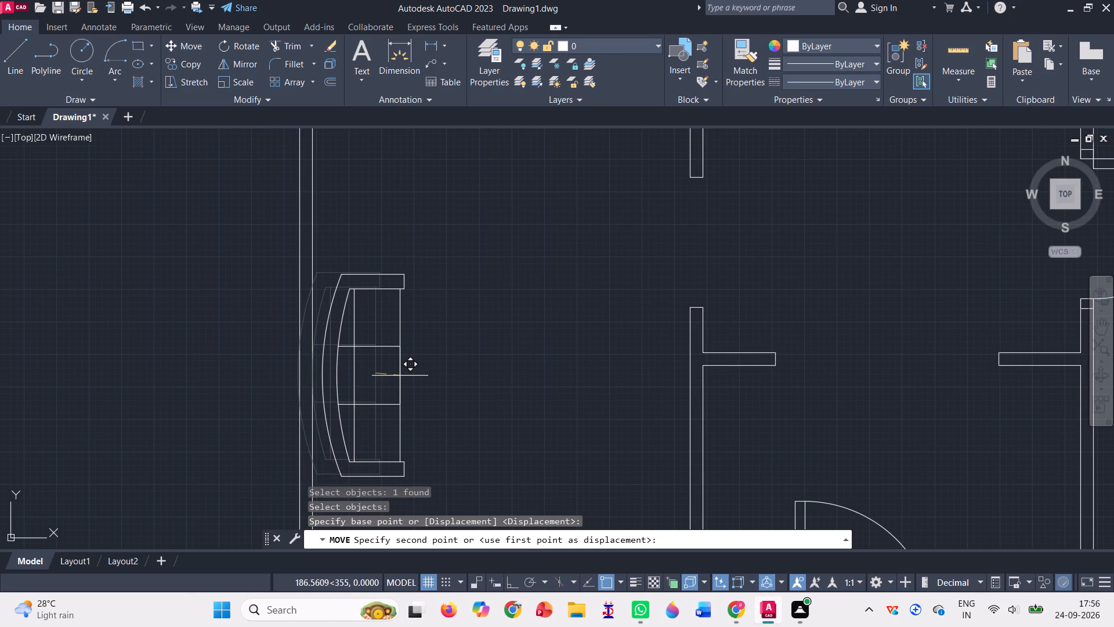
pyautogui.click(400, 376)
# Move the remaining sofa from outside the plan into the lower-left room, just above the bottom-wall window with its curved back toward that wall.
pyautogui.scroll(-3, 419, 327)
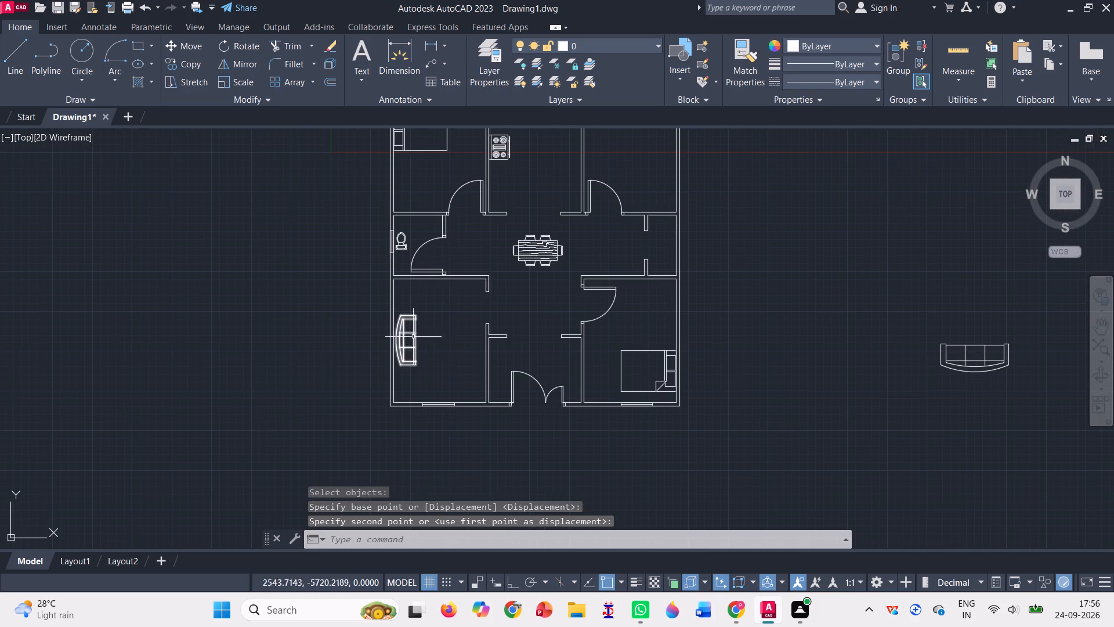
pyautogui.click(187, 46)
pyautogui.click(948, 355)
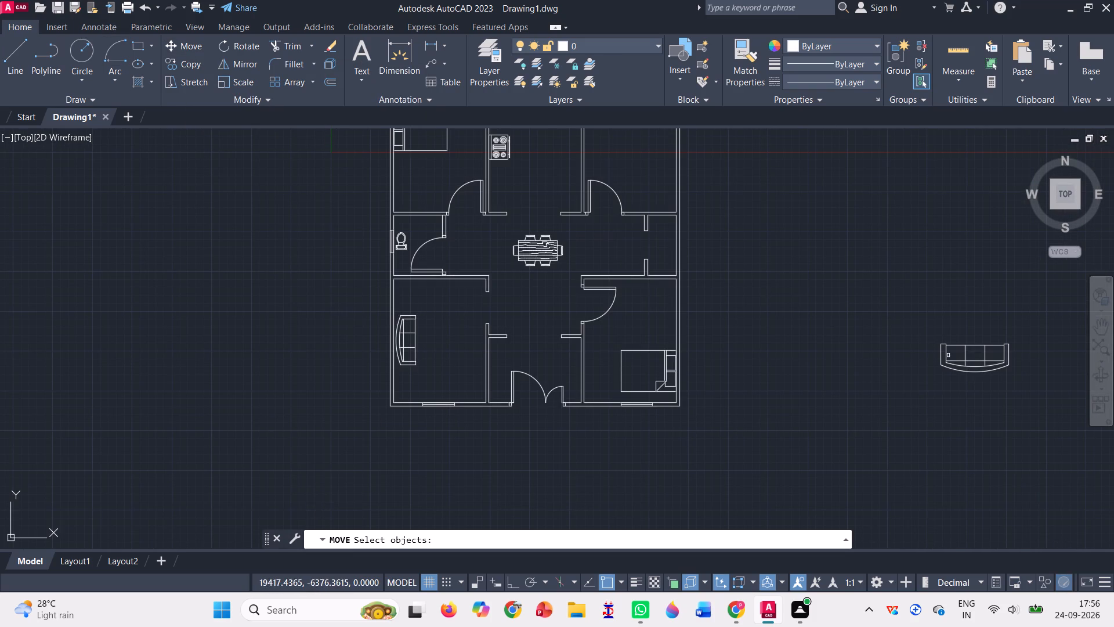
pyautogui.click(945, 356)
pyautogui.press('Return')
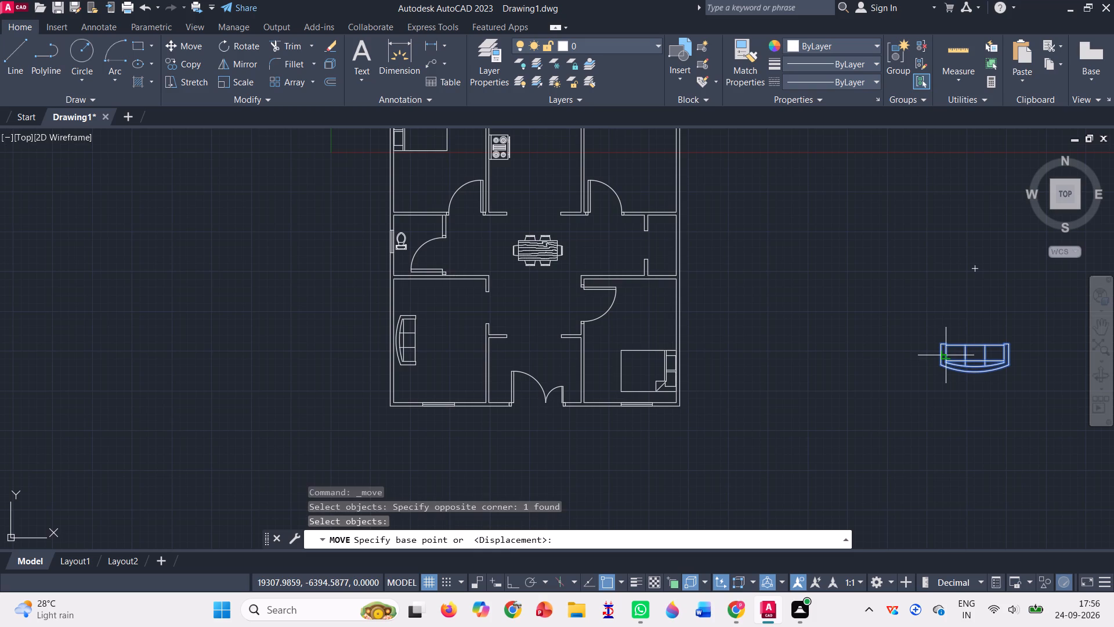
pyautogui.click(939, 348)
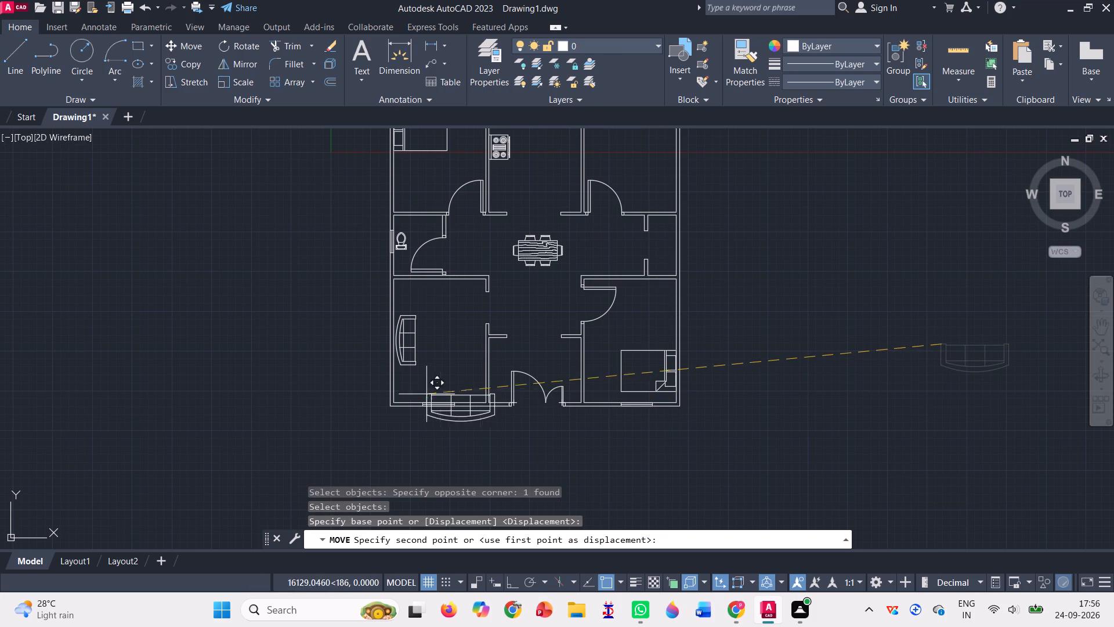
pyautogui.scroll(2, 406, 379)
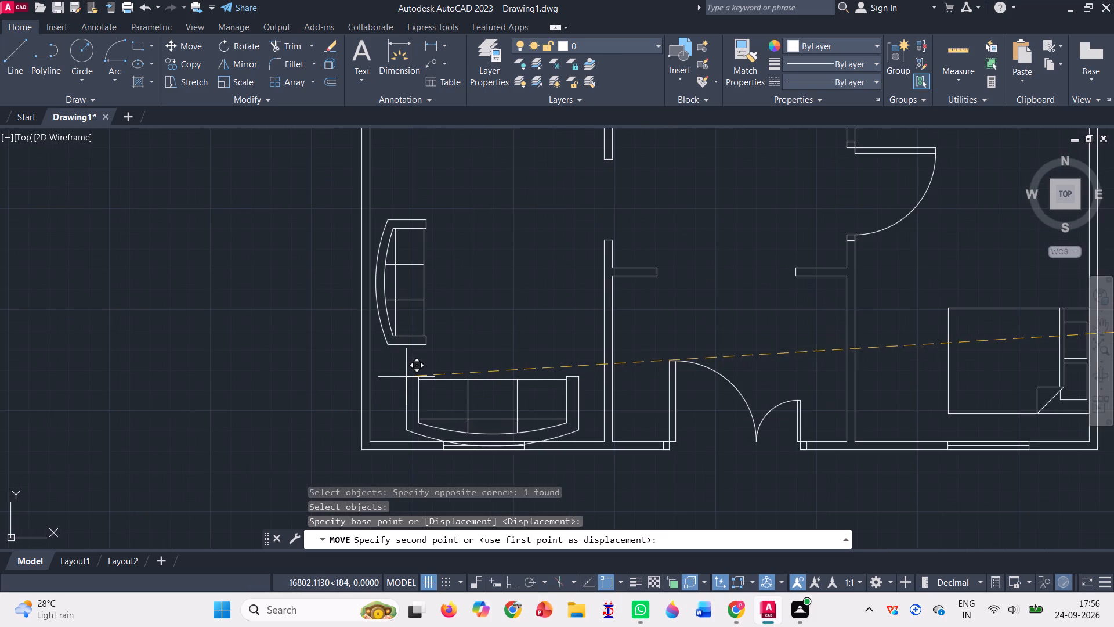
pyautogui.scroll(1, 408, 371)
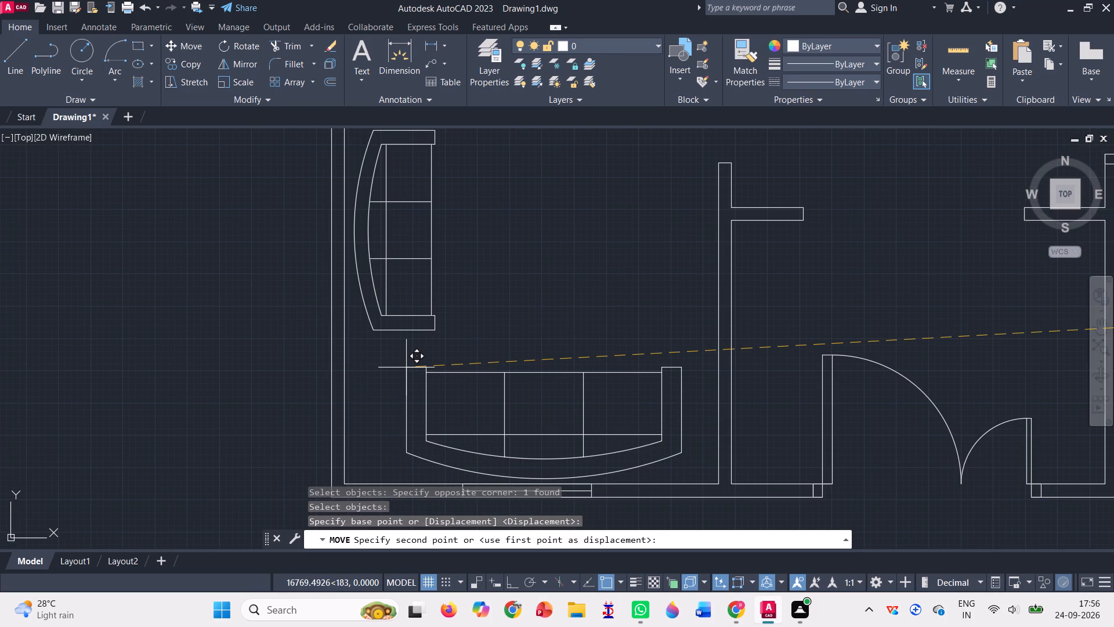
pyautogui.click(406, 365)
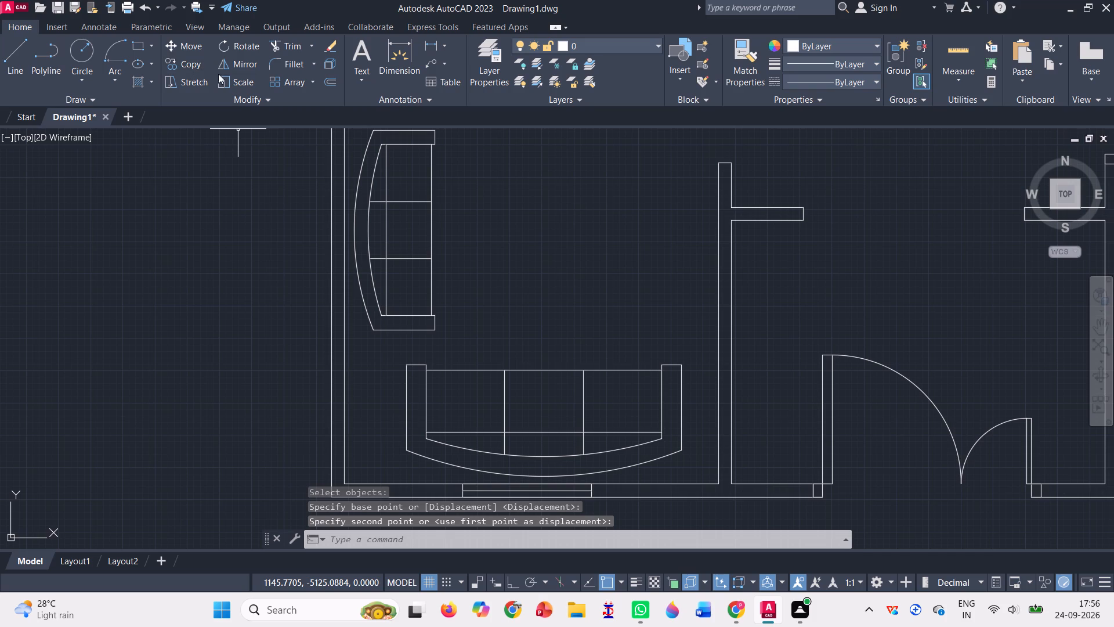
# Scale the sofa by the bottom window down to roughly 70% of its size from its upper-left corner.
pyautogui.click(225, 75)
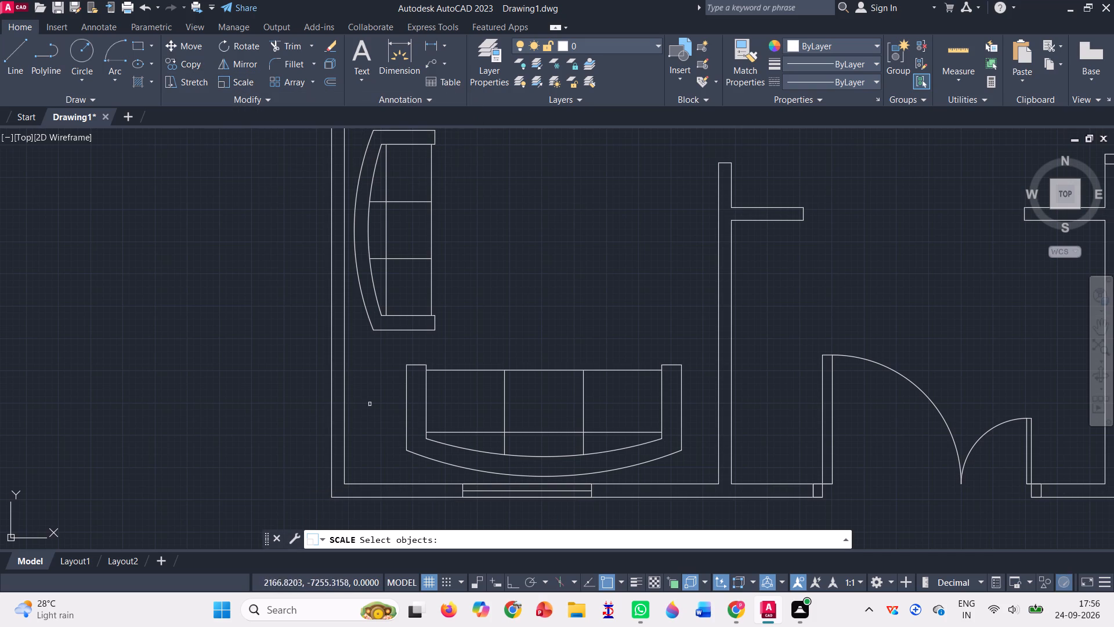
pyautogui.click(429, 411)
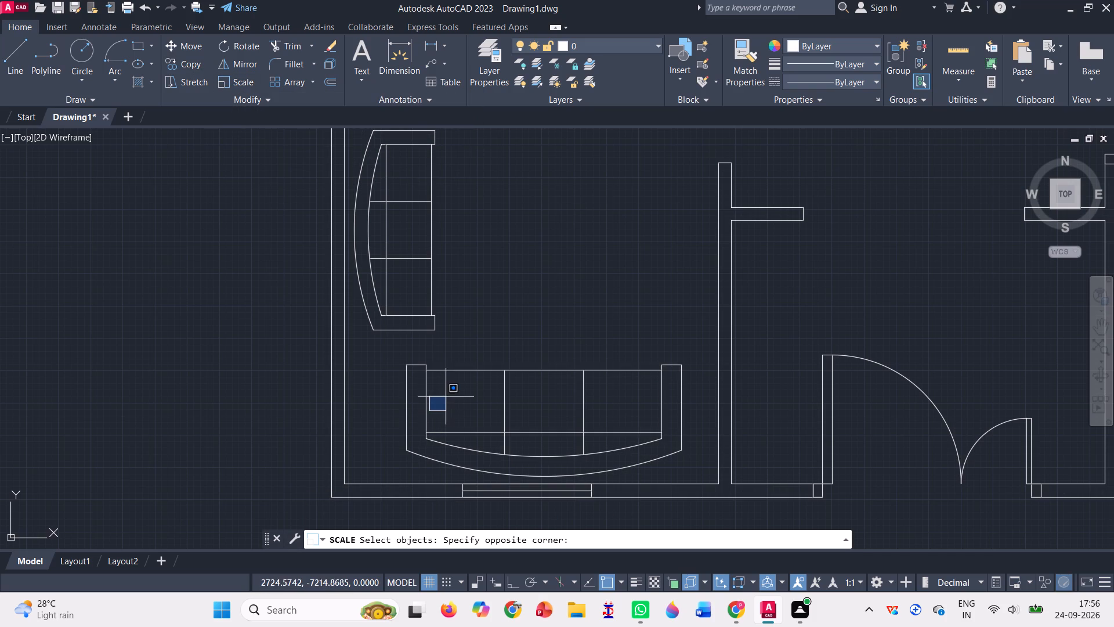
pyautogui.click(411, 404)
pyautogui.press('Return')
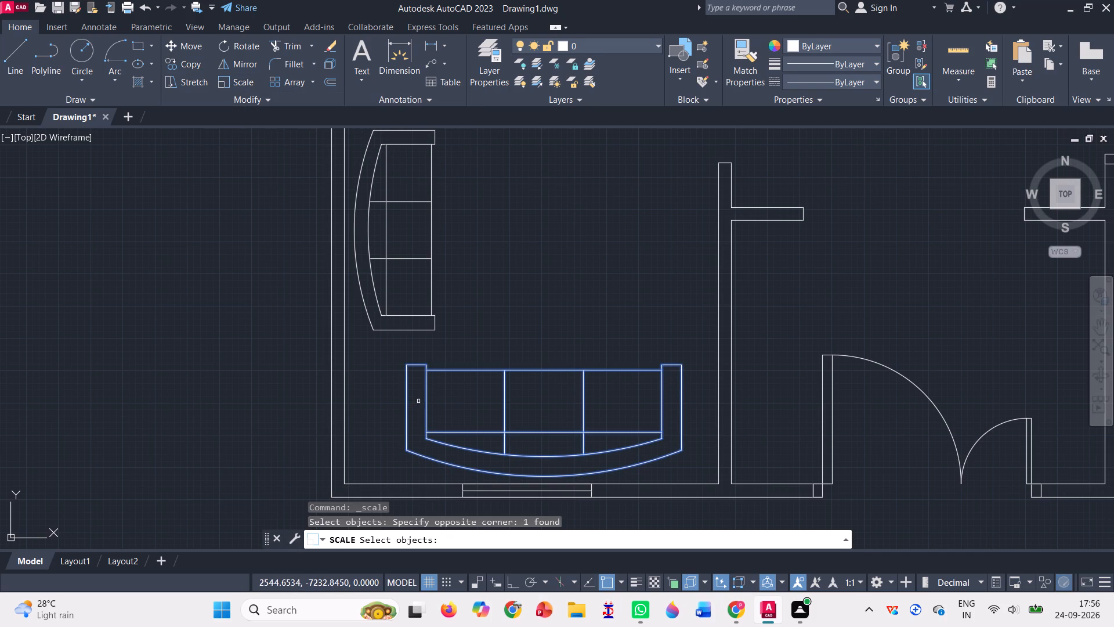
pyautogui.click(404, 372)
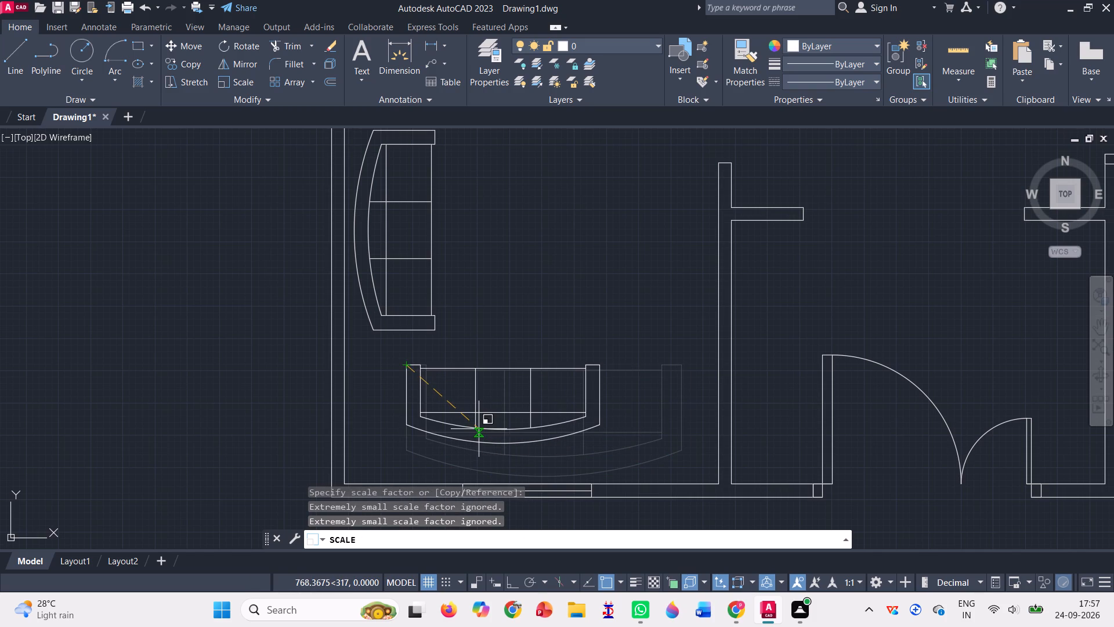
pyautogui.click(479, 429)
# Scale the upright sofa by the left wall down to roughly 60% of its size from its upper-left corner.
pyautogui.scroll(-3, 458, 339)
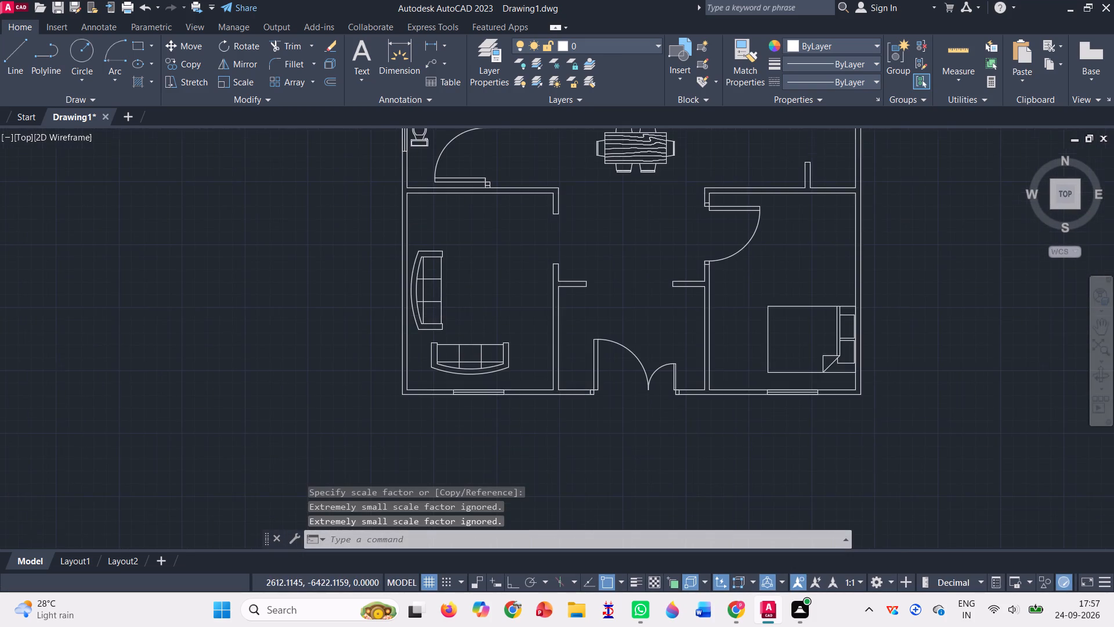
pyautogui.scroll(1, 446, 260)
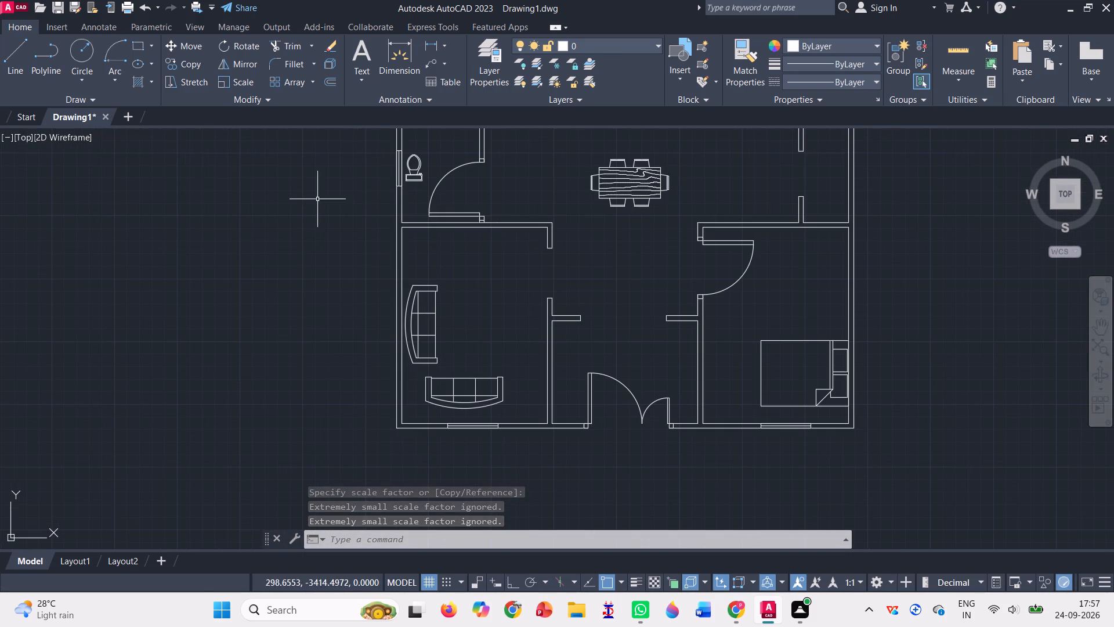
pyautogui.click(234, 85)
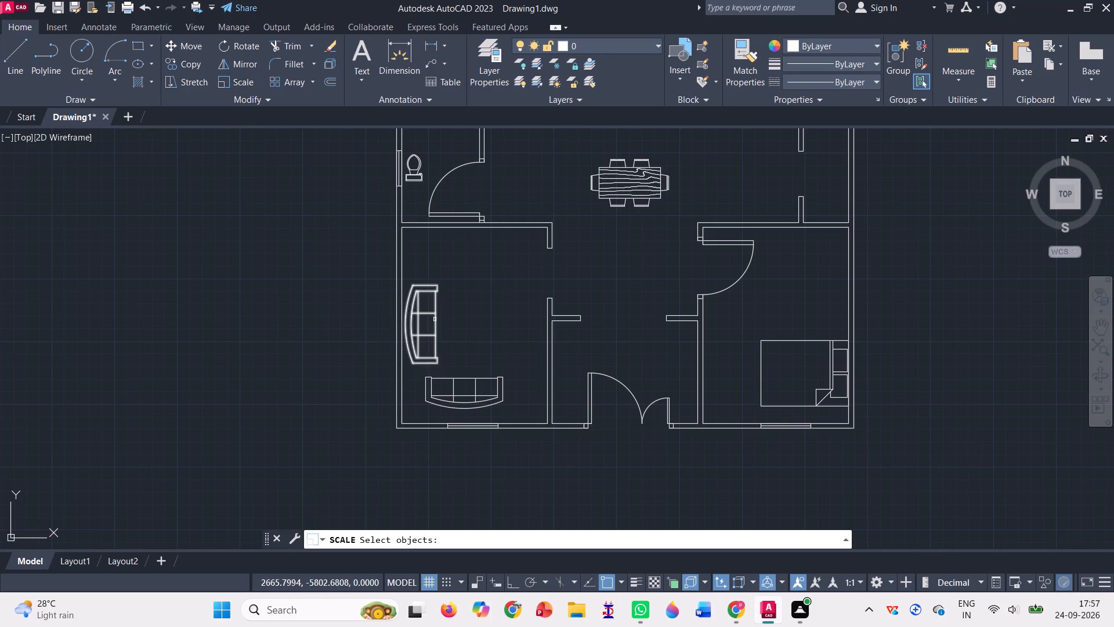
pyautogui.click(435, 319)
pyautogui.press('Return')
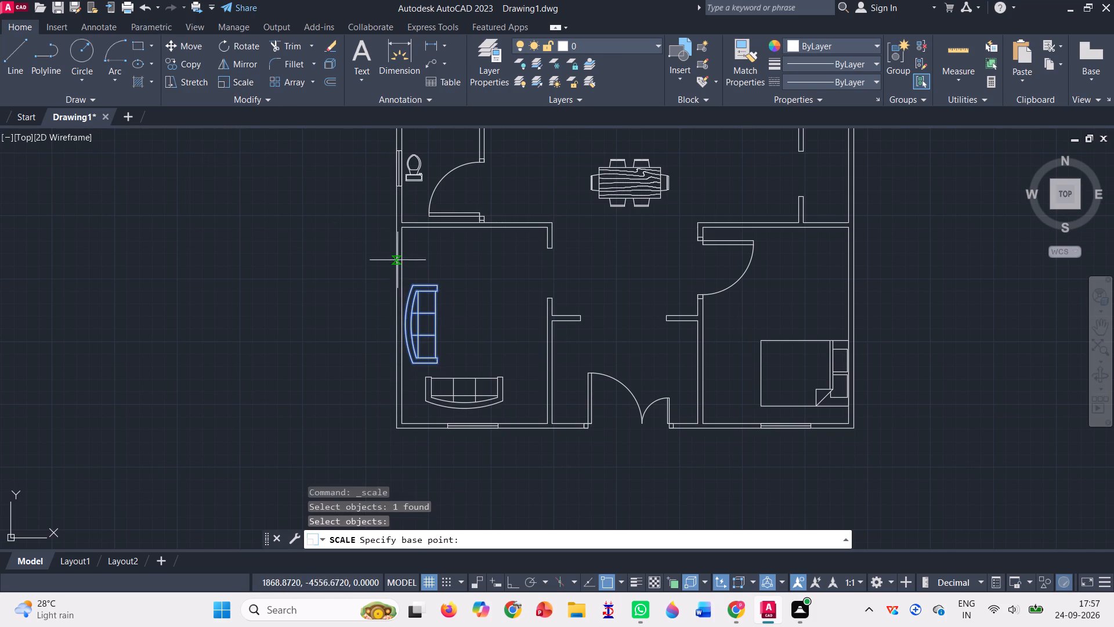
pyautogui.click(414, 283)
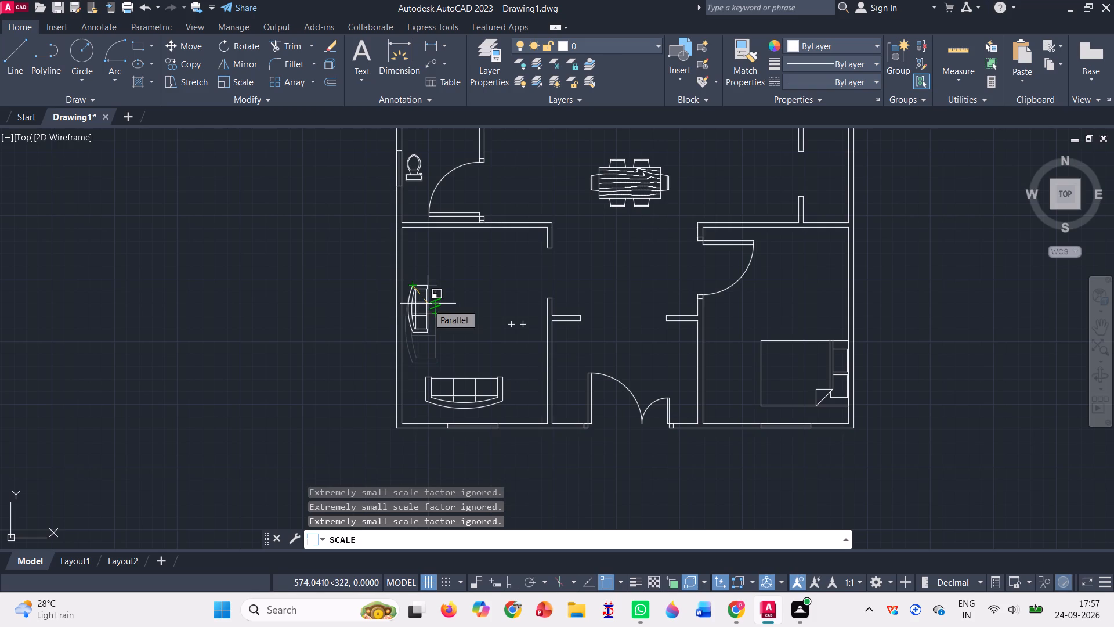
pyautogui.click(428, 304)
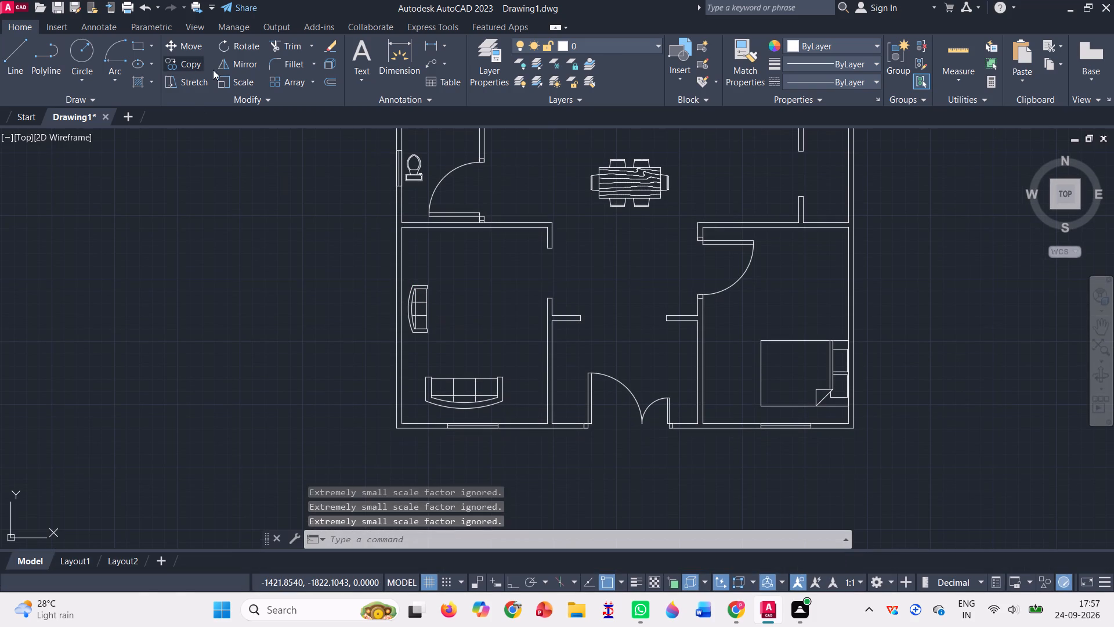
# Scale the sofa by the bottom window down to roughly 77% of its size from its lower-left corner.
pyautogui.click(240, 85)
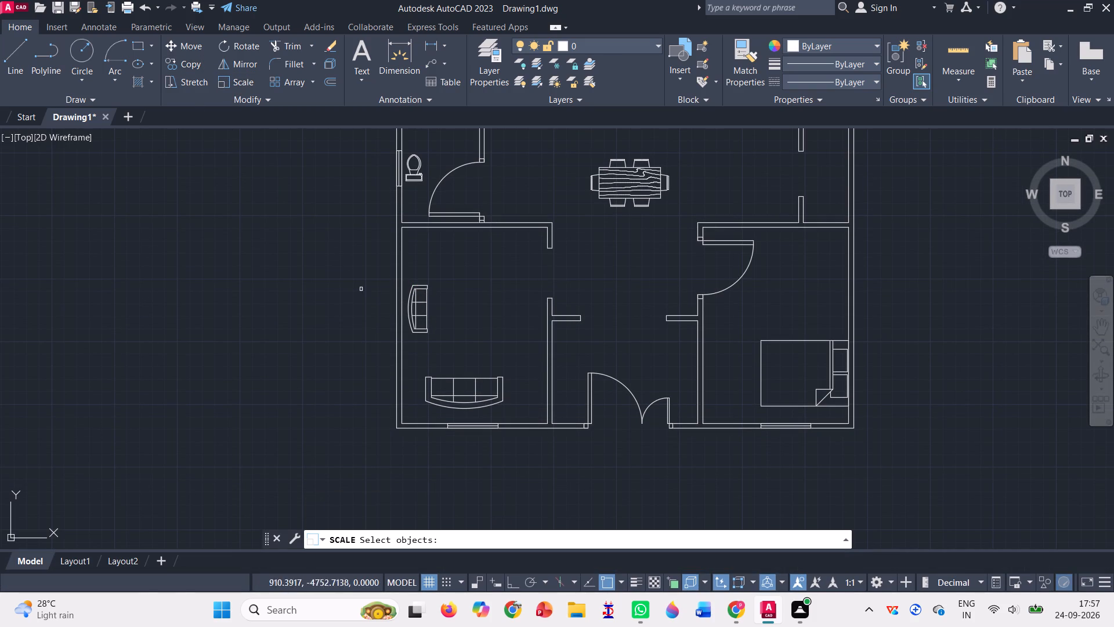
pyautogui.click(429, 383)
pyautogui.press('Return')
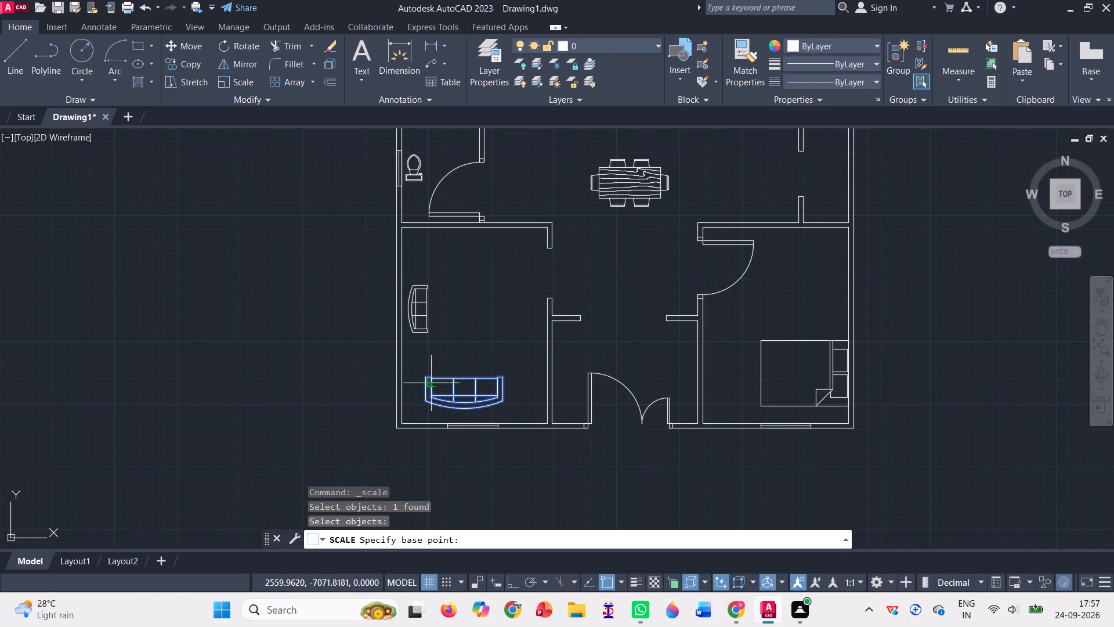
pyautogui.click(428, 402)
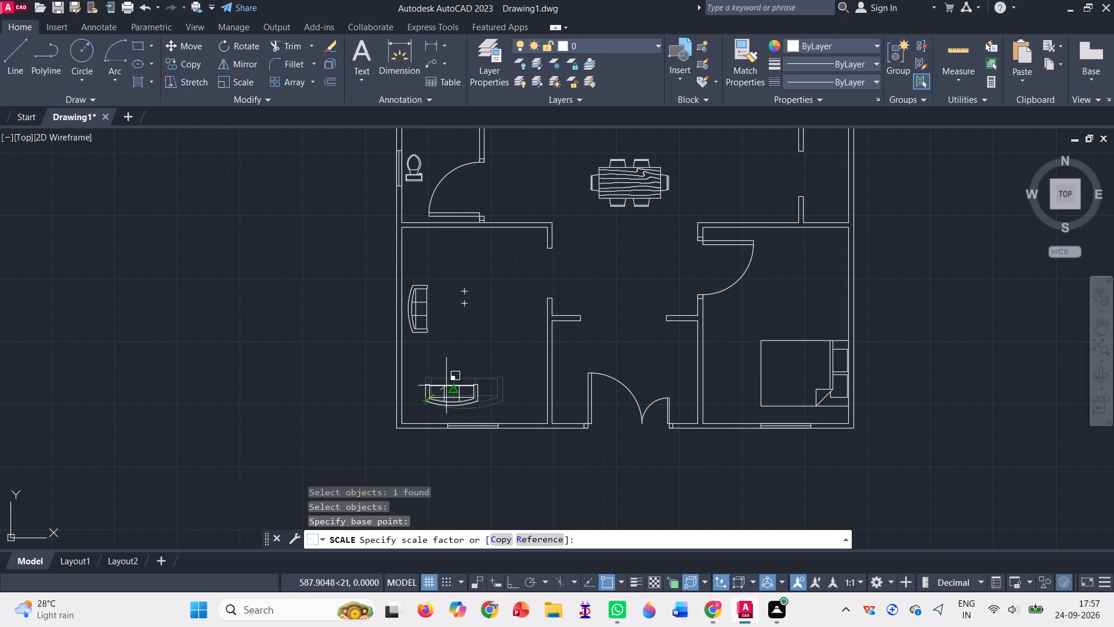
pyautogui.click(446, 385)
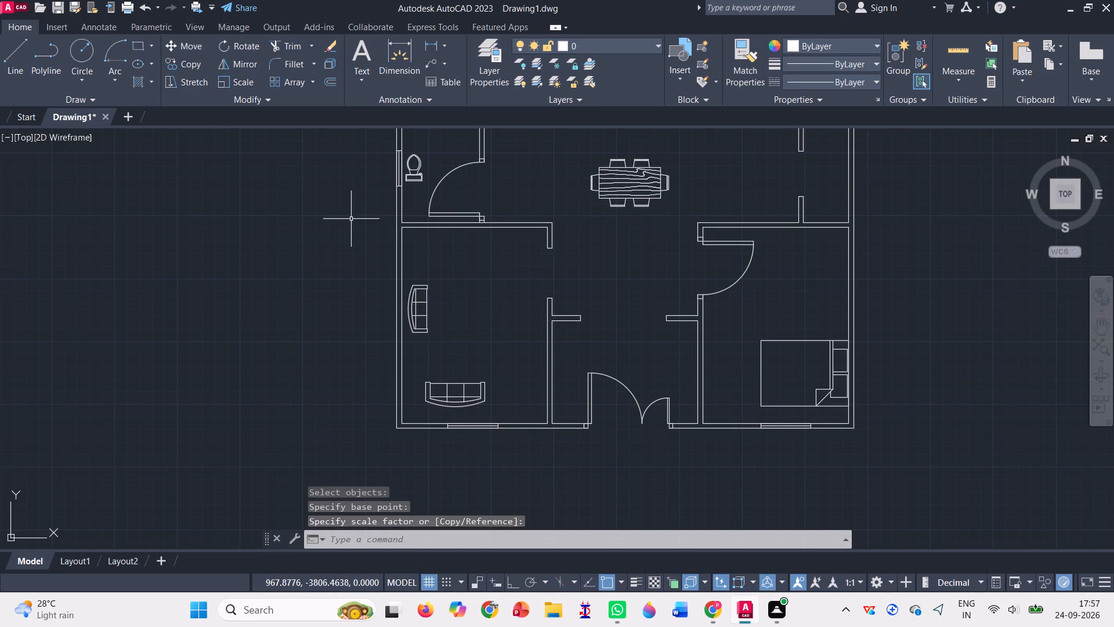
# Scale the sofa by the bottom window down to roughly 86% of its size from its upper-left corner.
pyautogui.click(460, 390)
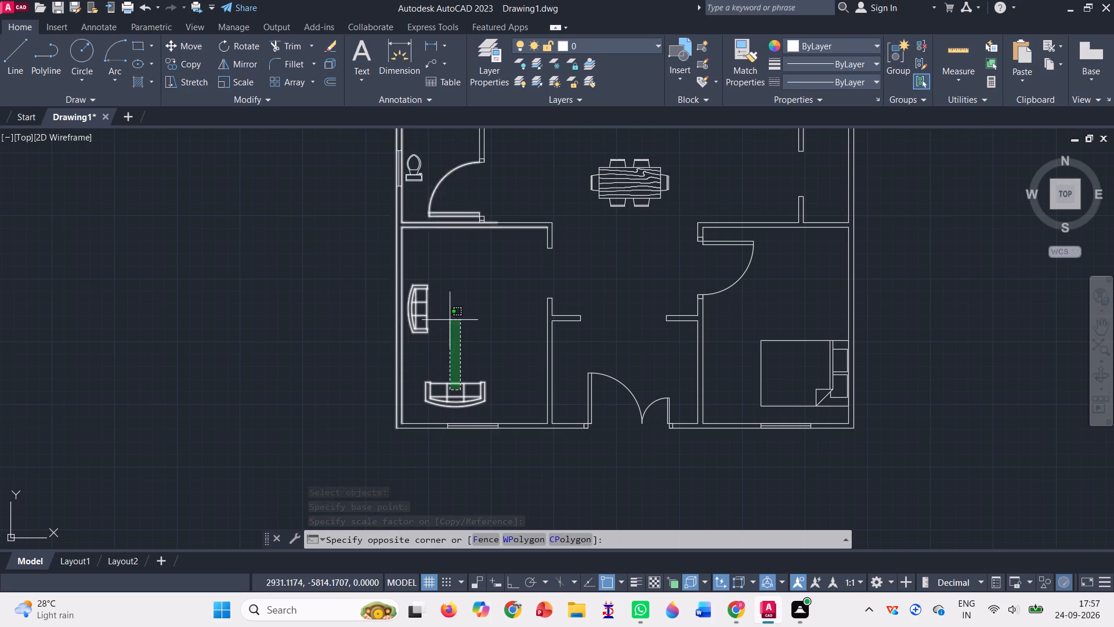
pyautogui.click(439, 377)
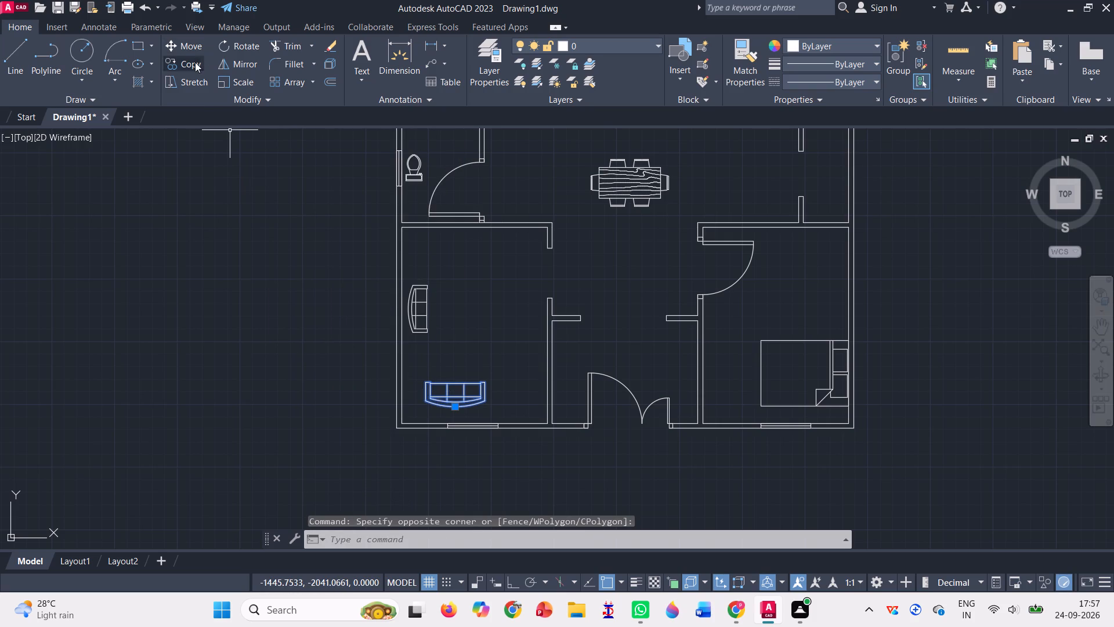
pyautogui.click(242, 78)
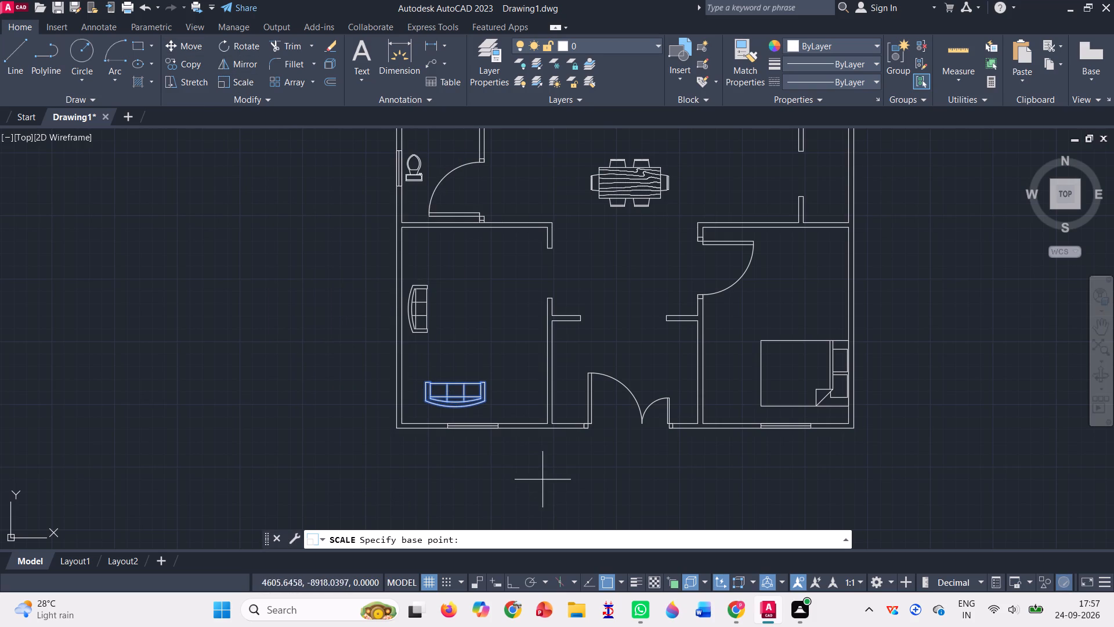
pyautogui.click(424, 385)
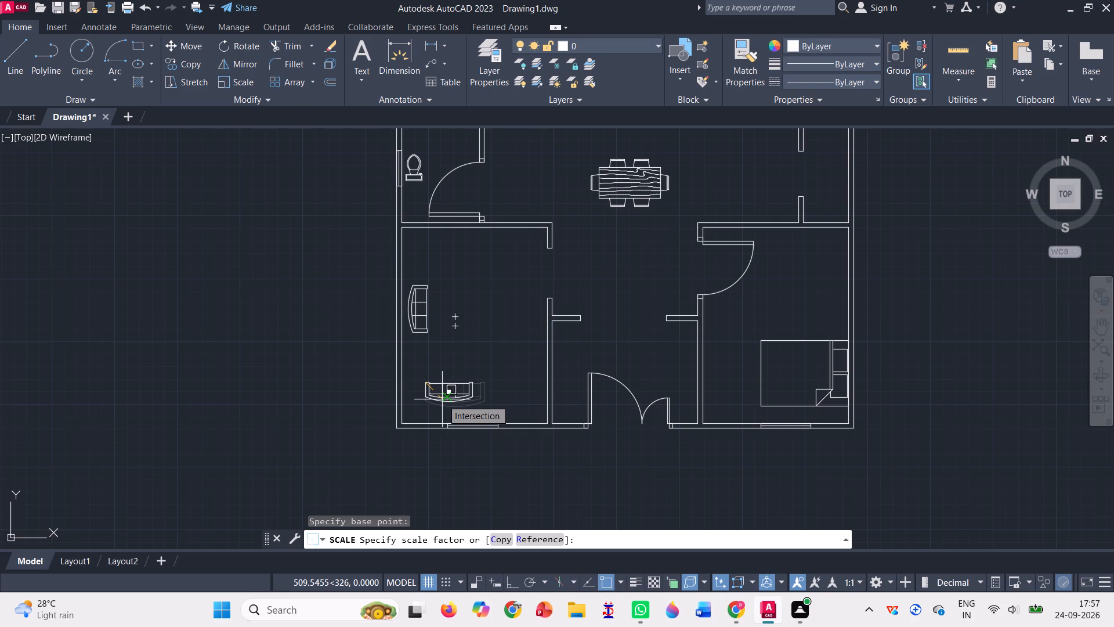
pyautogui.click(442, 399)
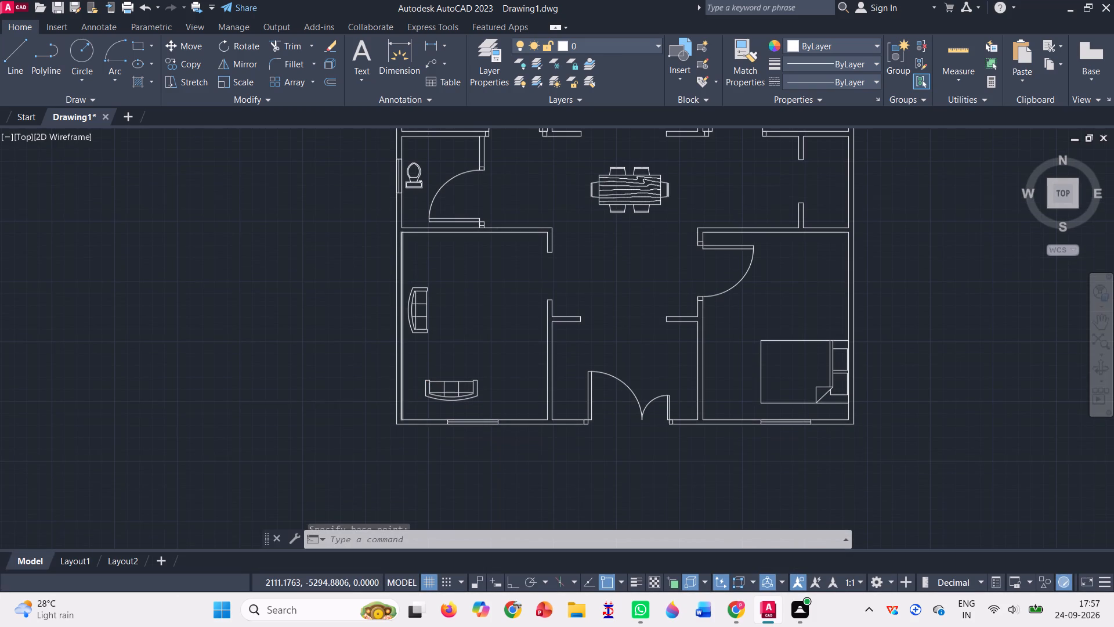
# Scale the sofa by the bottom window down to roughly 88% of its size from the top inner corner of its left armrest.
pyautogui.click(233, 82)
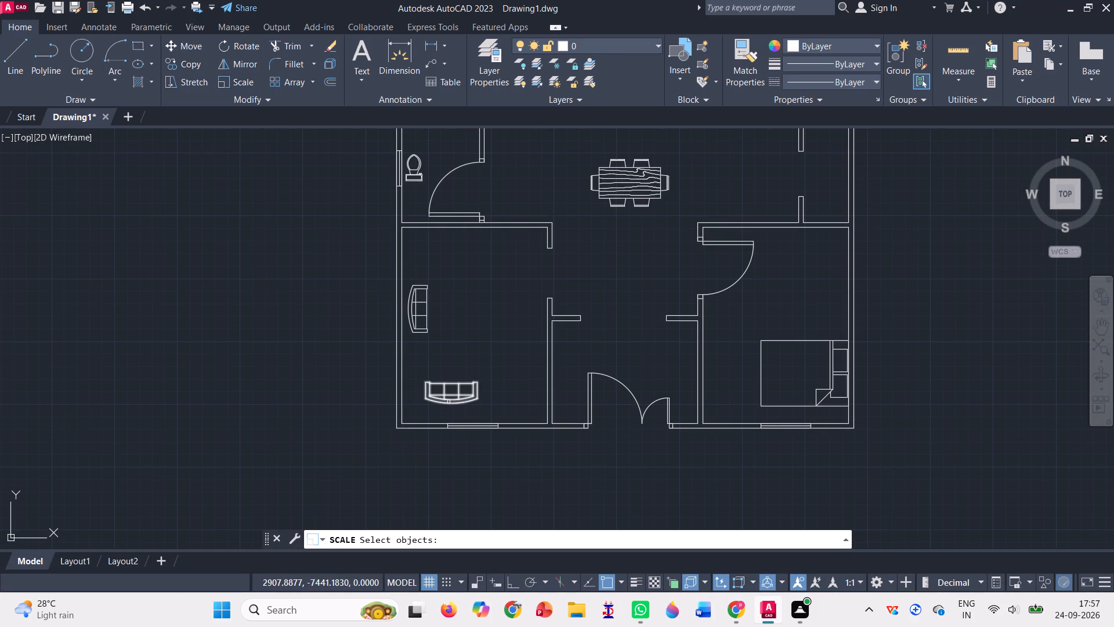
pyautogui.click(449, 402)
pyautogui.press('Return')
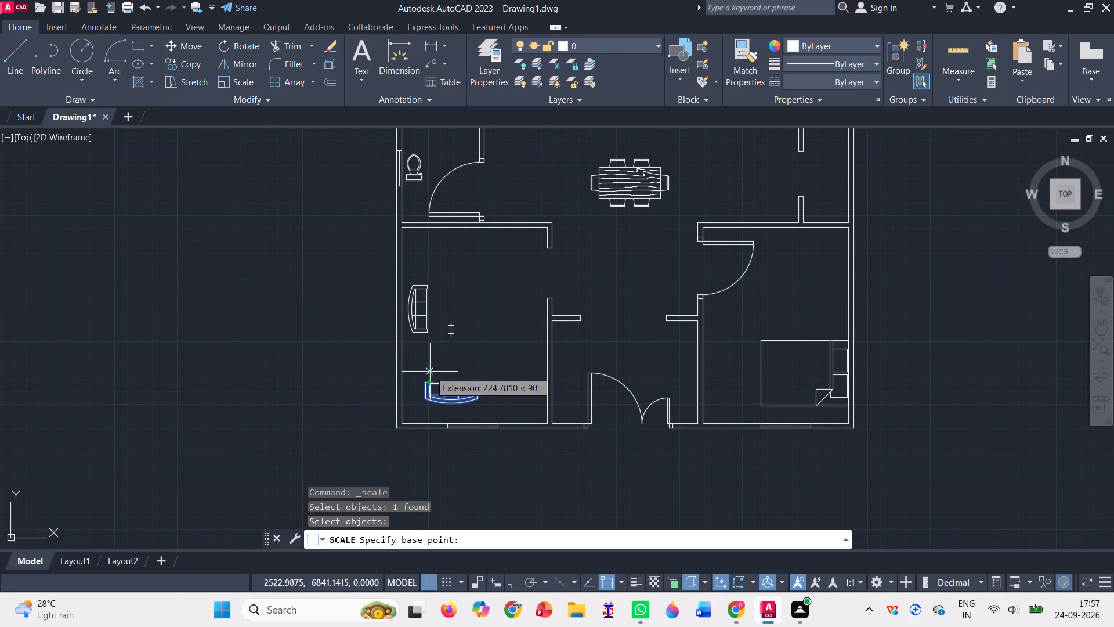
pyautogui.click(430, 381)
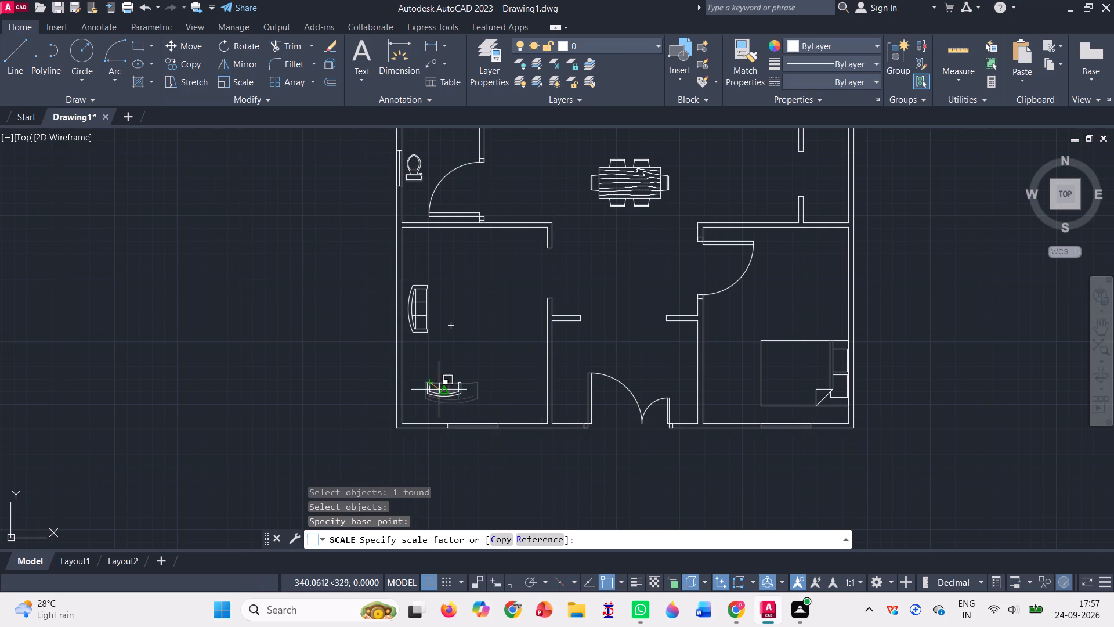
pyautogui.scroll(2, 453, 388)
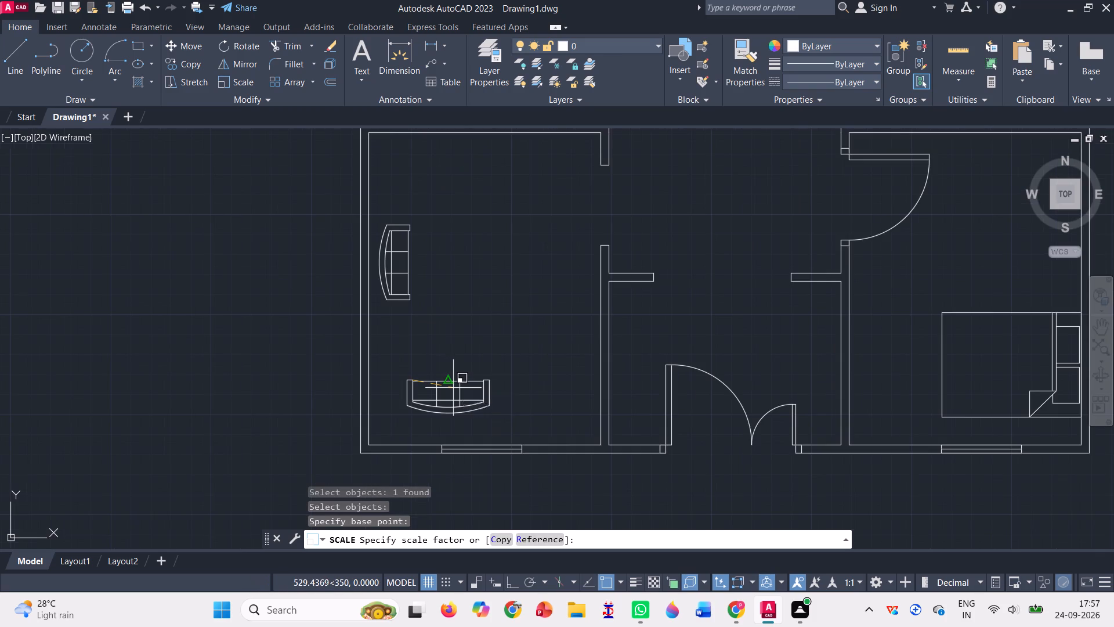
pyautogui.scroll(1, 453, 388)
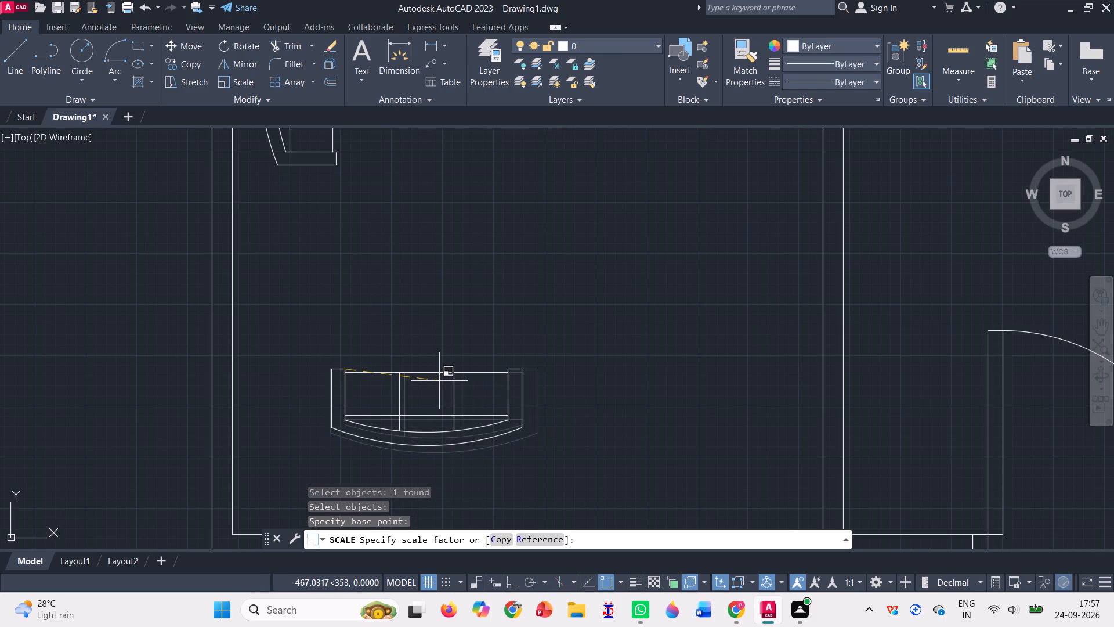
pyautogui.click(434, 384)
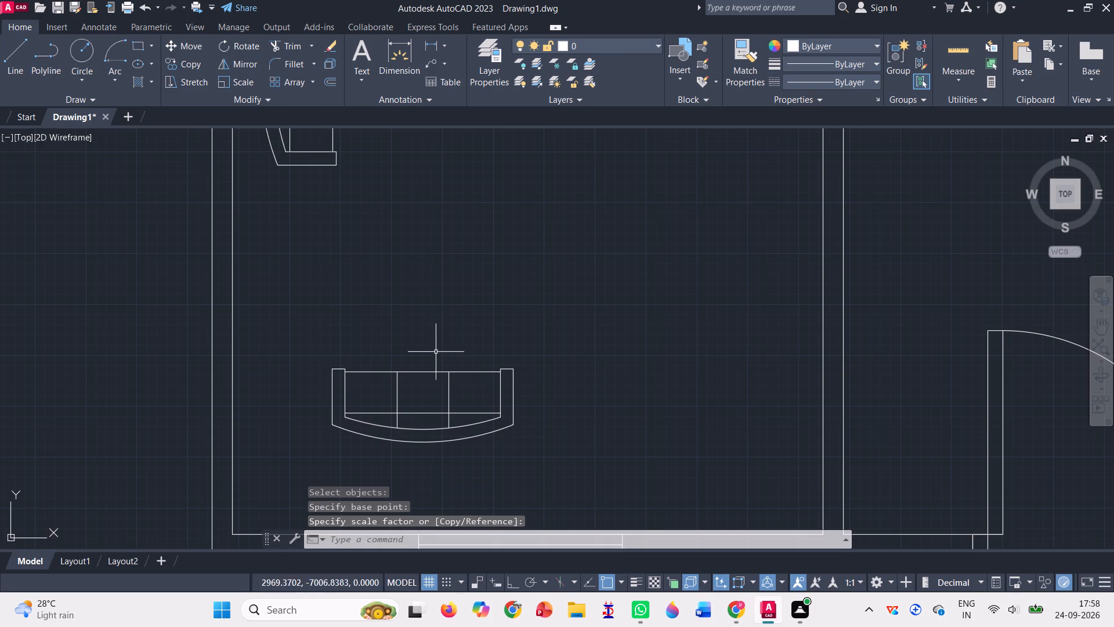
# Move the upright sofa by the left wall straight down about 850 units.
pyautogui.scroll(-2, 428, 325)
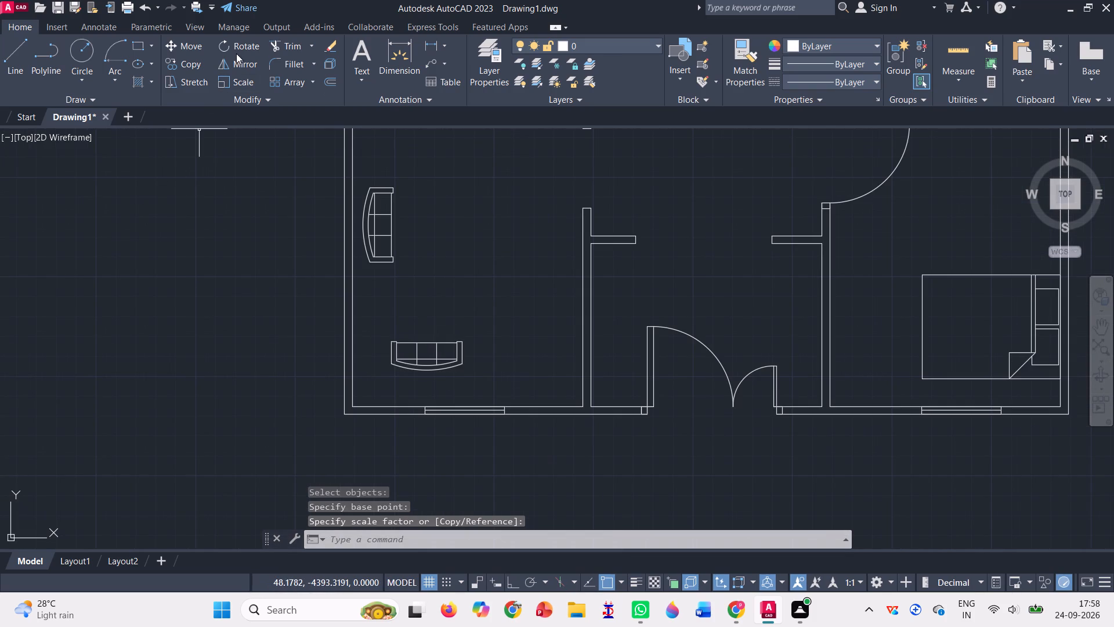
pyautogui.click(191, 48)
pyautogui.click(374, 217)
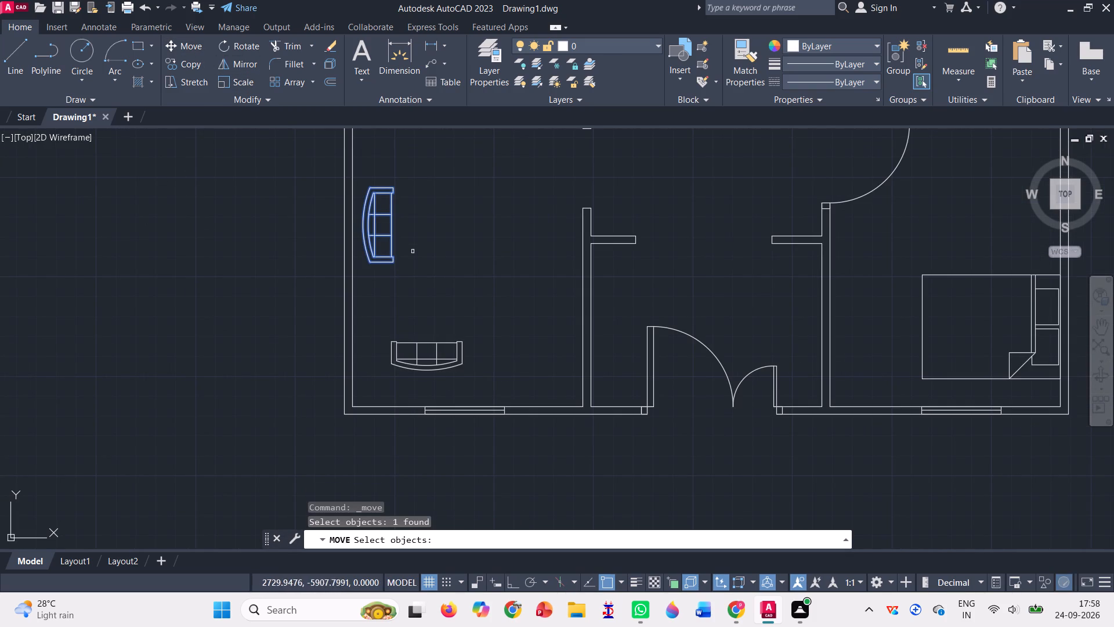
pyautogui.press('Return')
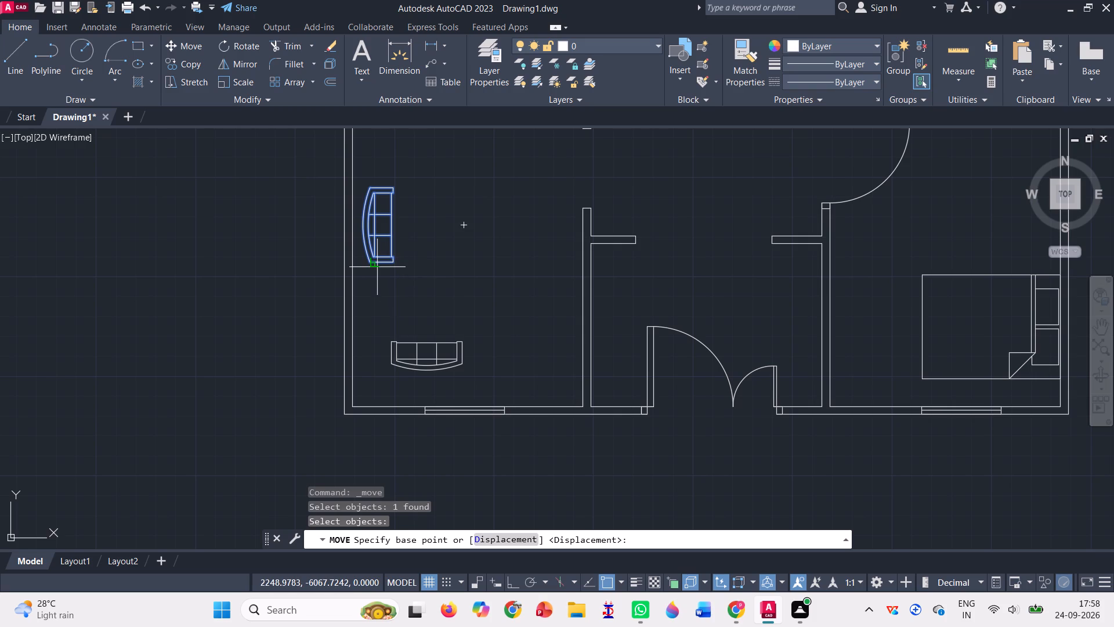
pyautogui.click(373, 267)
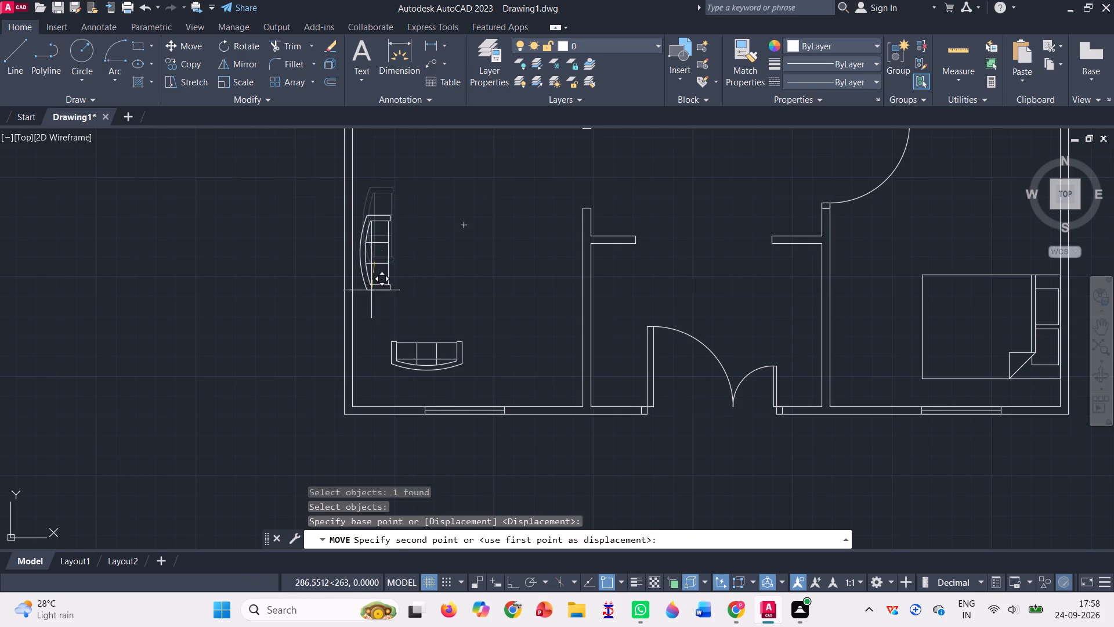
pyautogui.click(374, 329)
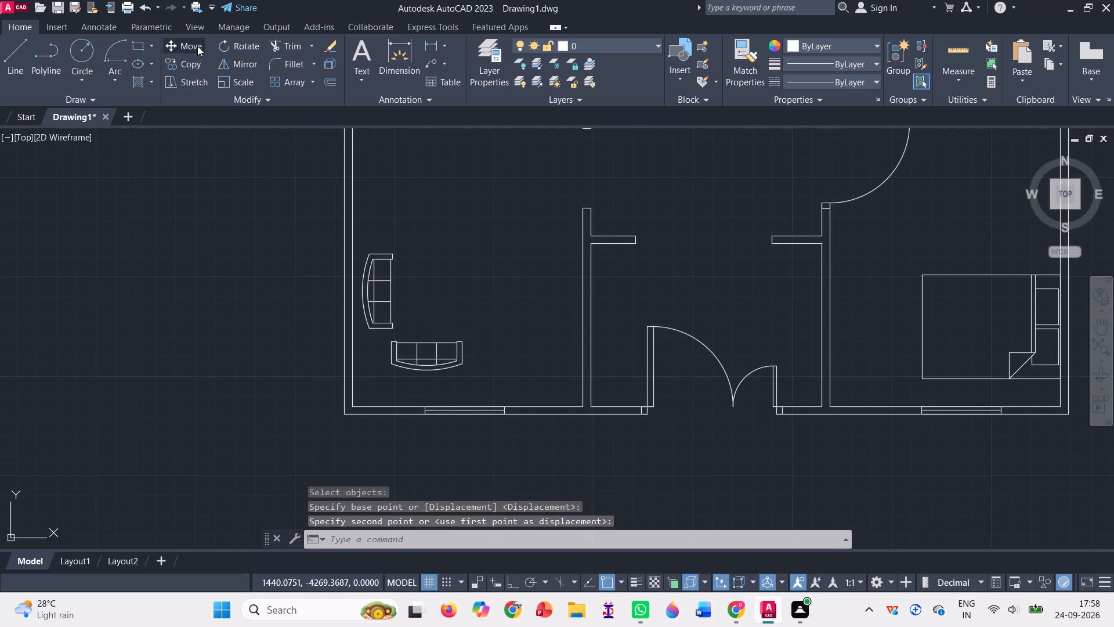
# Move the sofa by the bottom window a short distance to the right, keeping its height in the room.
pyautogui.click(197, 46)
pyautogui.click(424, 361)
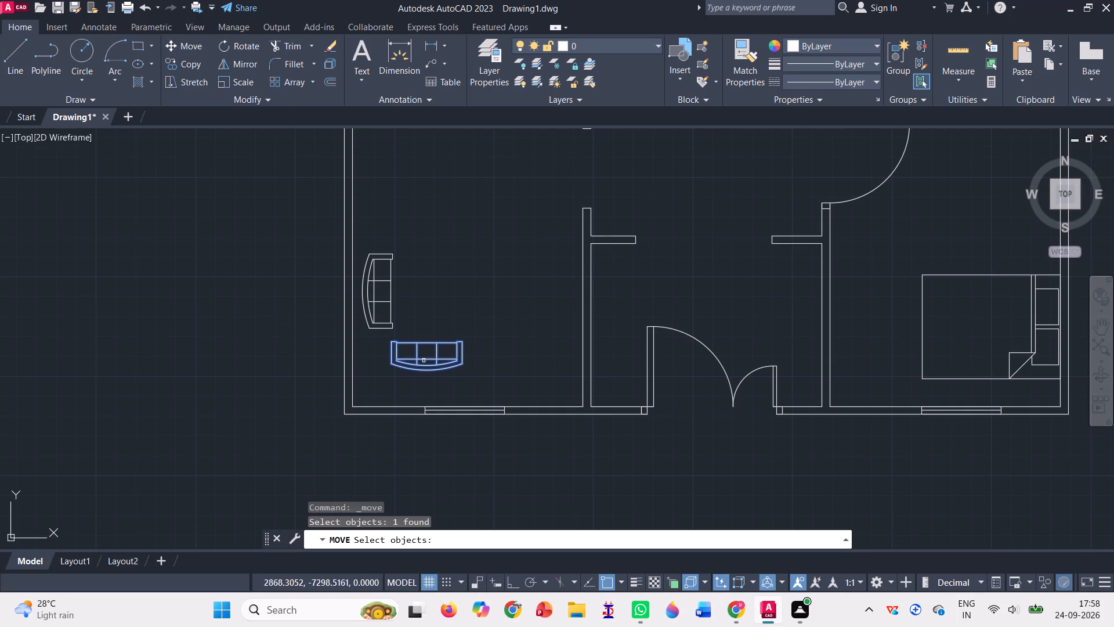
pyautogui.press('Return')
pyautogui.click(454, 360)
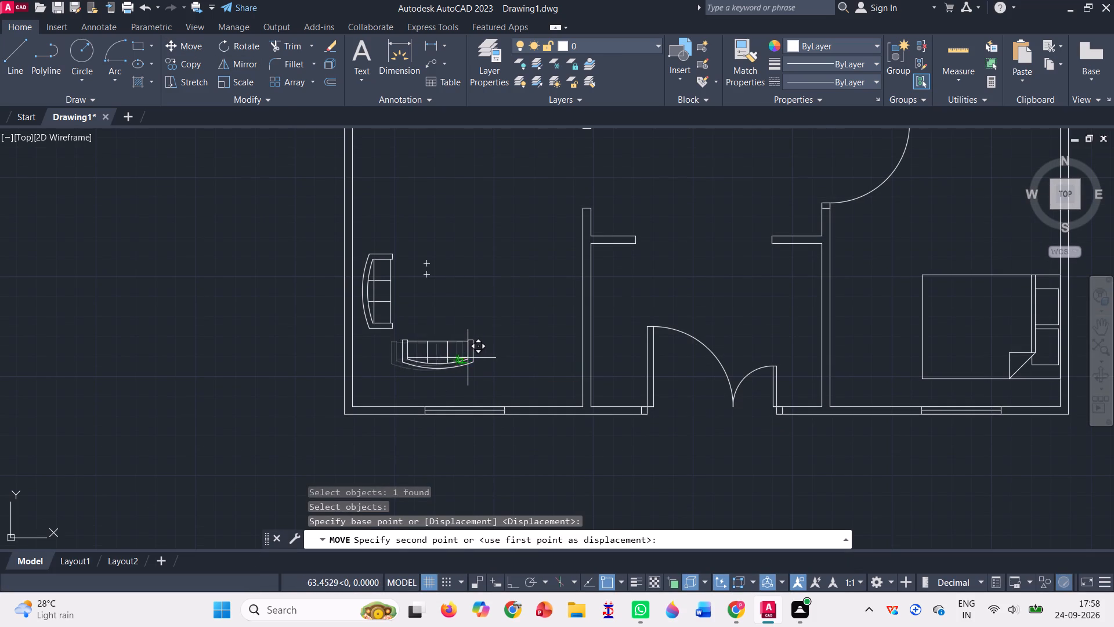
pyautogui.click(469, 358)
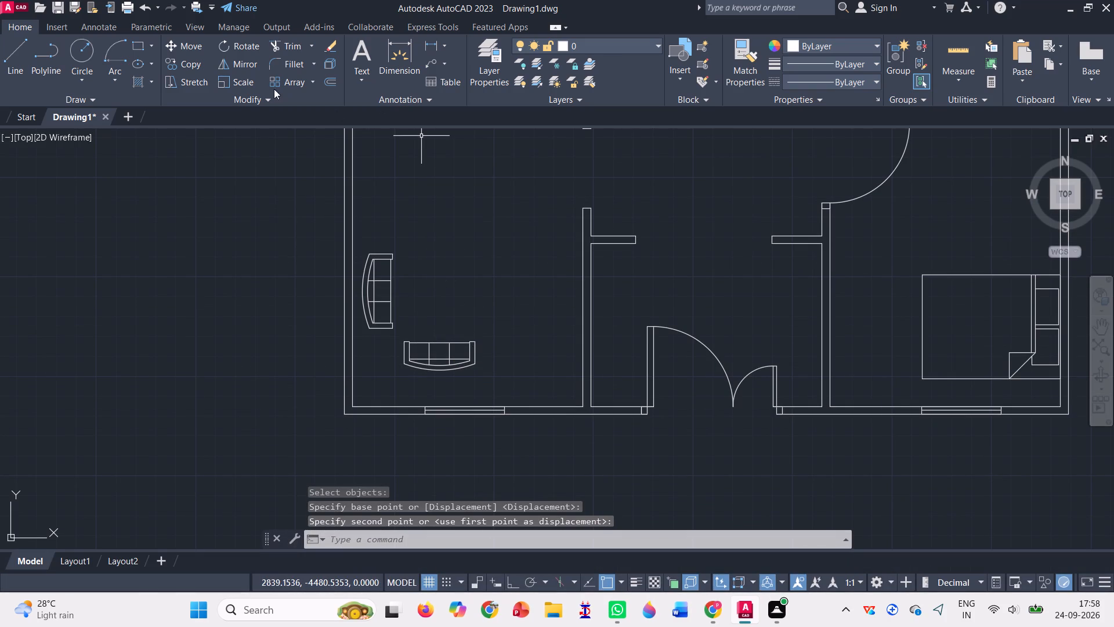
# Move the sofa by the bottom window down about 320 units, closer to the bottom wall.
pyautogui.click(191, 49)
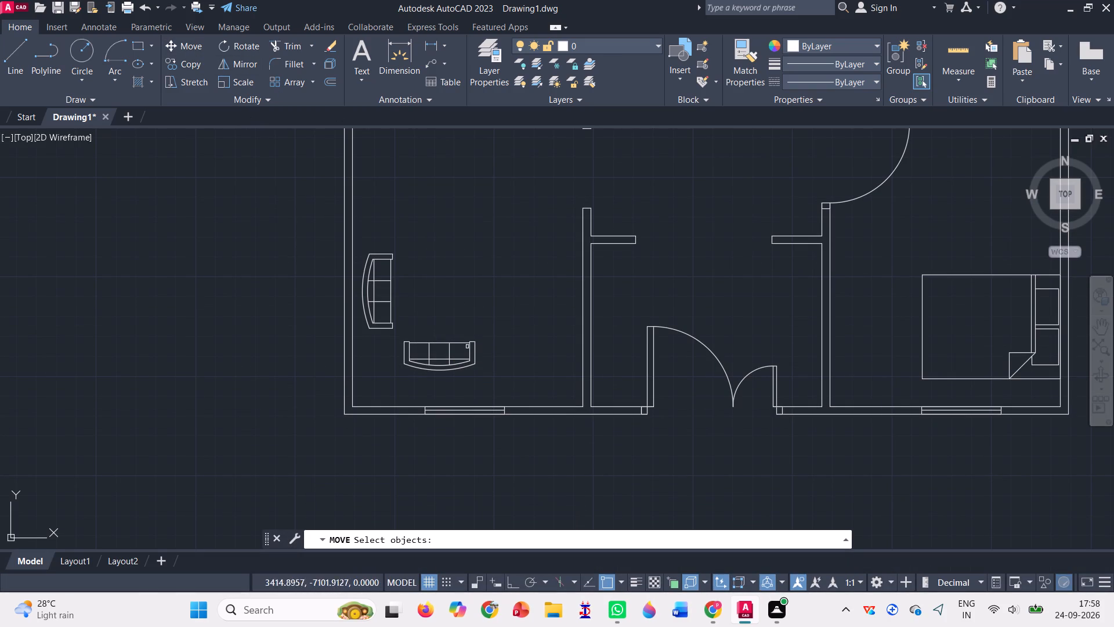
pyautogui.click(458, 356)
pyautogui.click(468, 373)
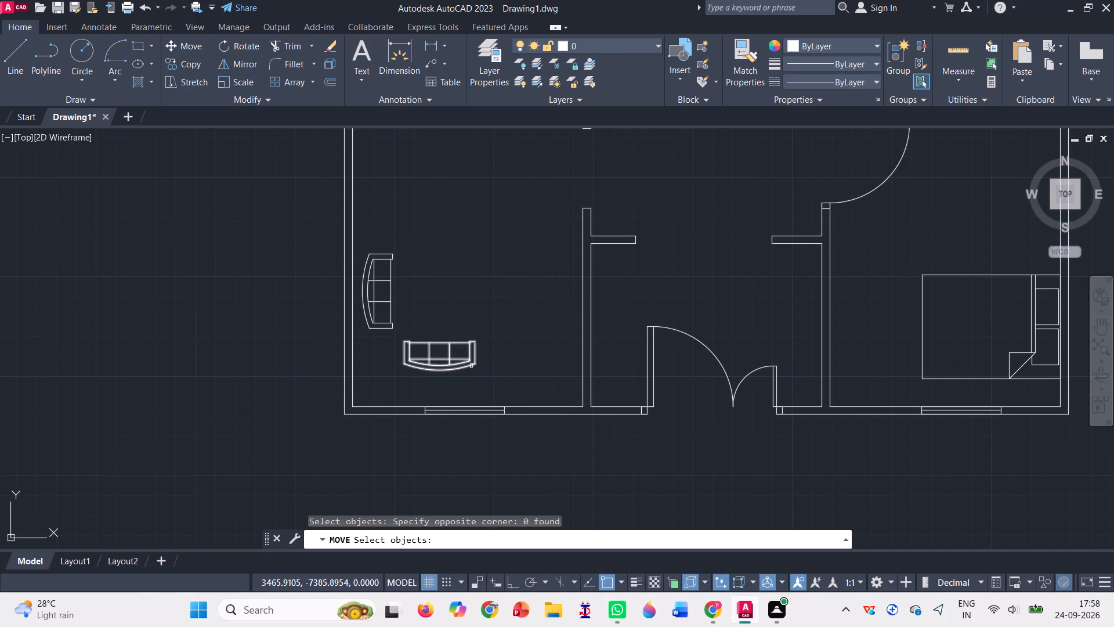
pyautogui.click(471, 366)
pyautogui.press('Return')
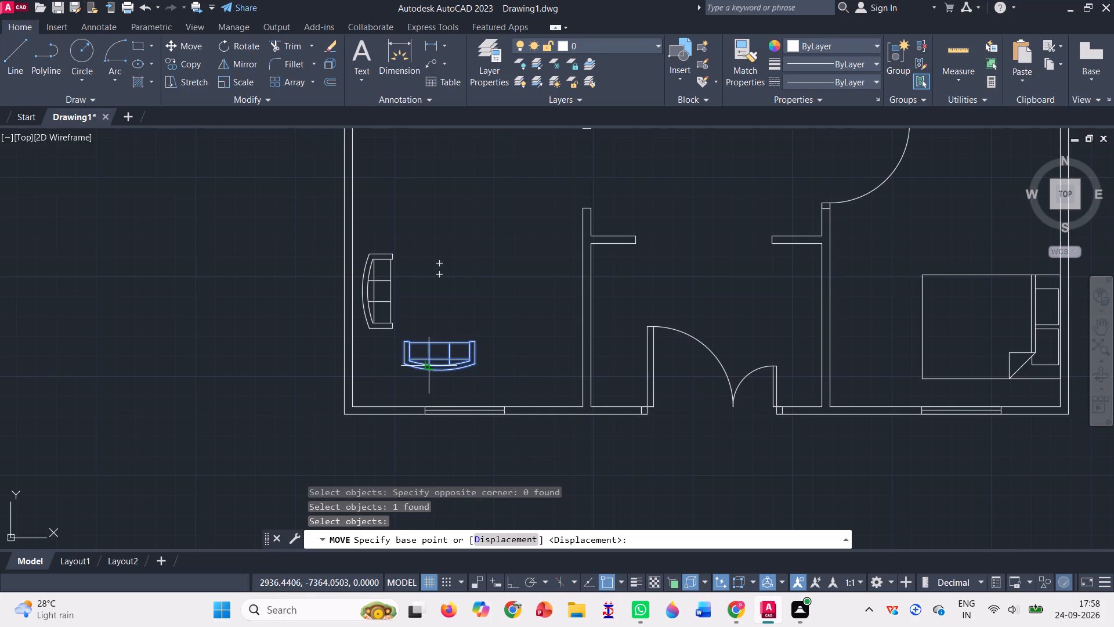
pyautogui.click(403, 359)
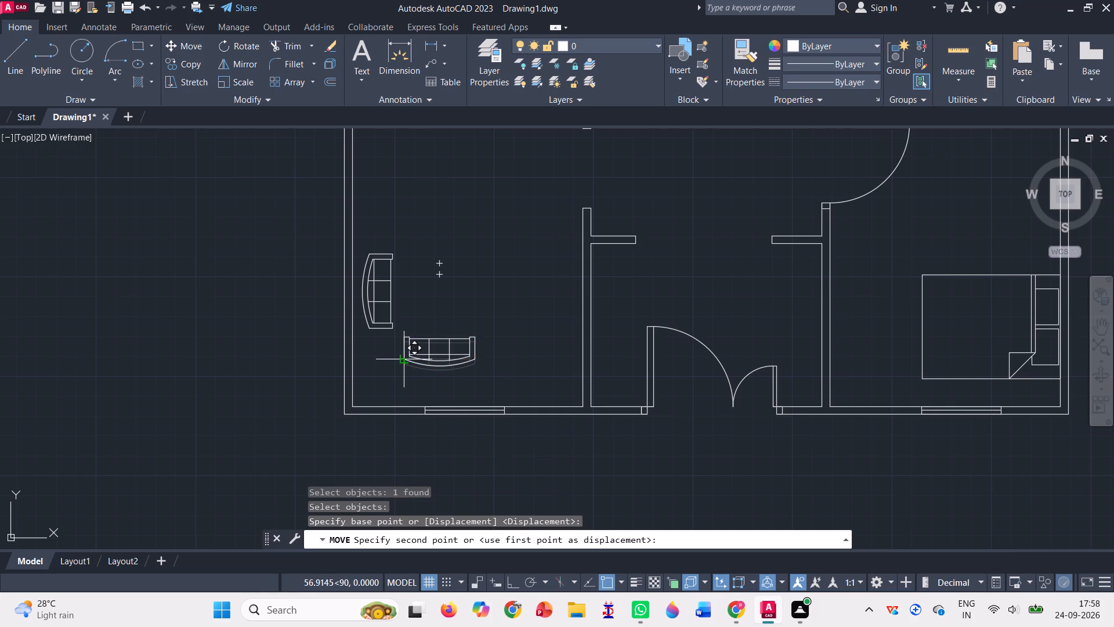
pyautogui.click(402, 390)
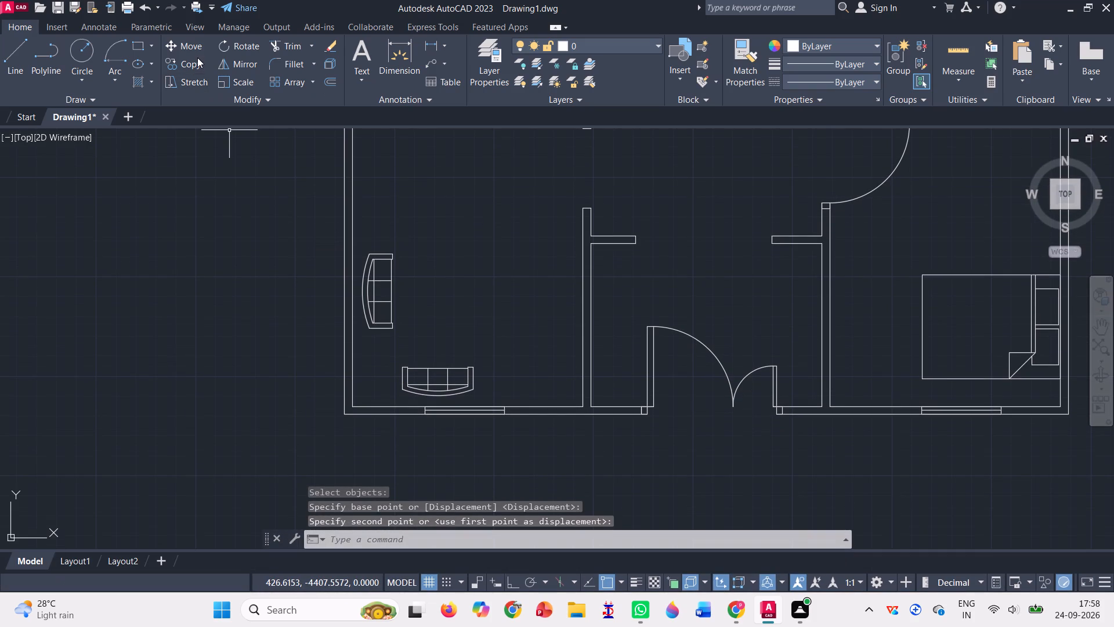
# Move the upright sofa further down along the left wall from its lower-left corner, towards the room's bottom corner.
pyautogui.click(197, 41)
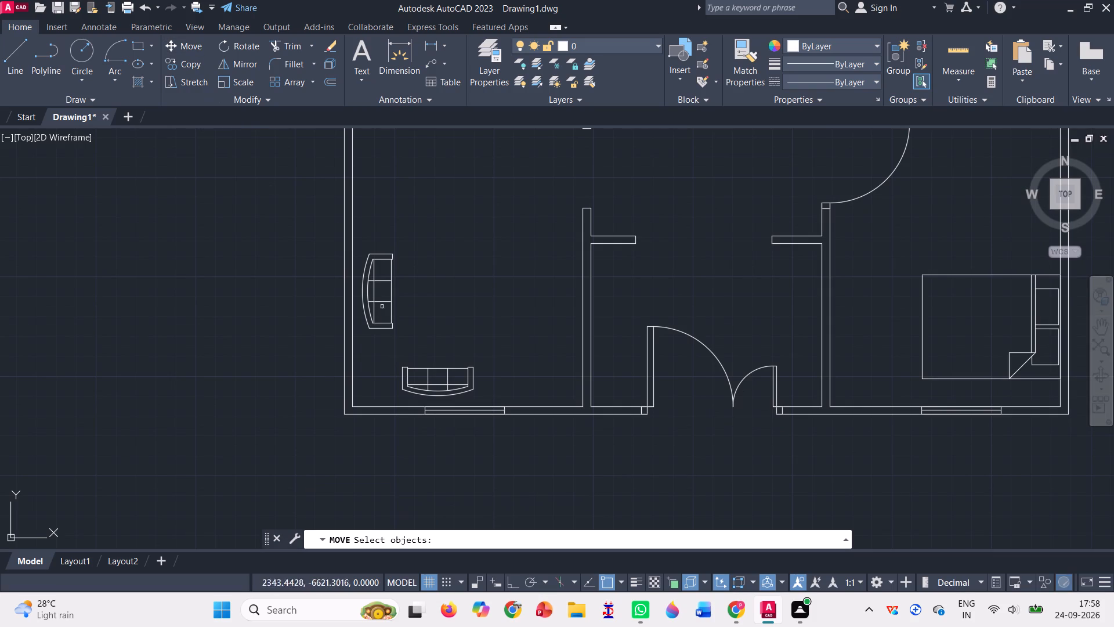
pyautogui.click(382, 307)
pyautogui.click(366, 293)
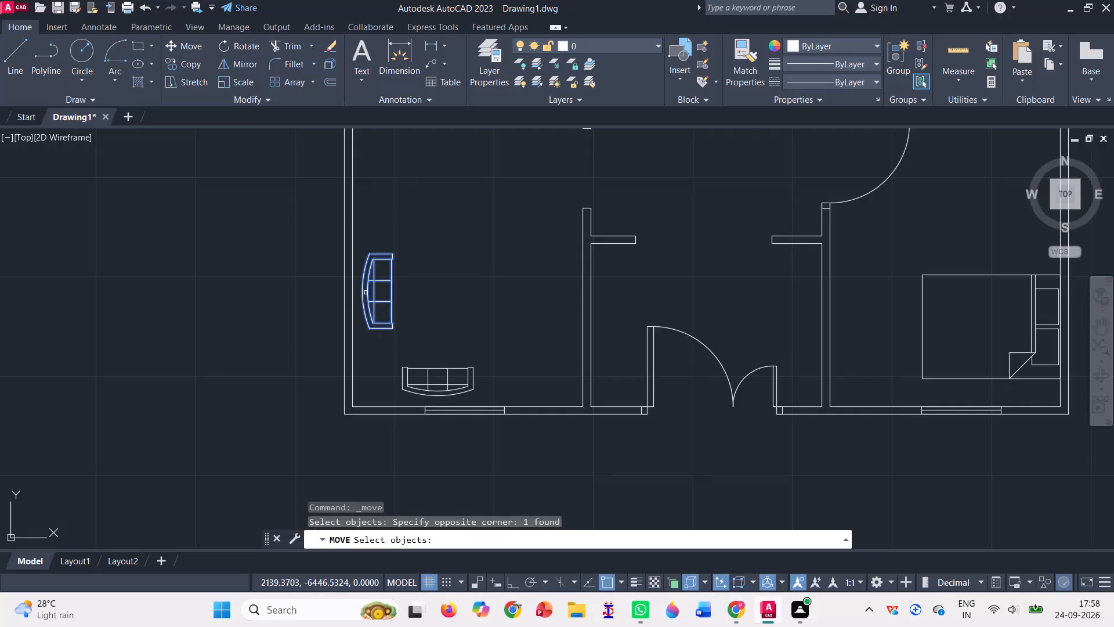
pyautogui.press('Return')
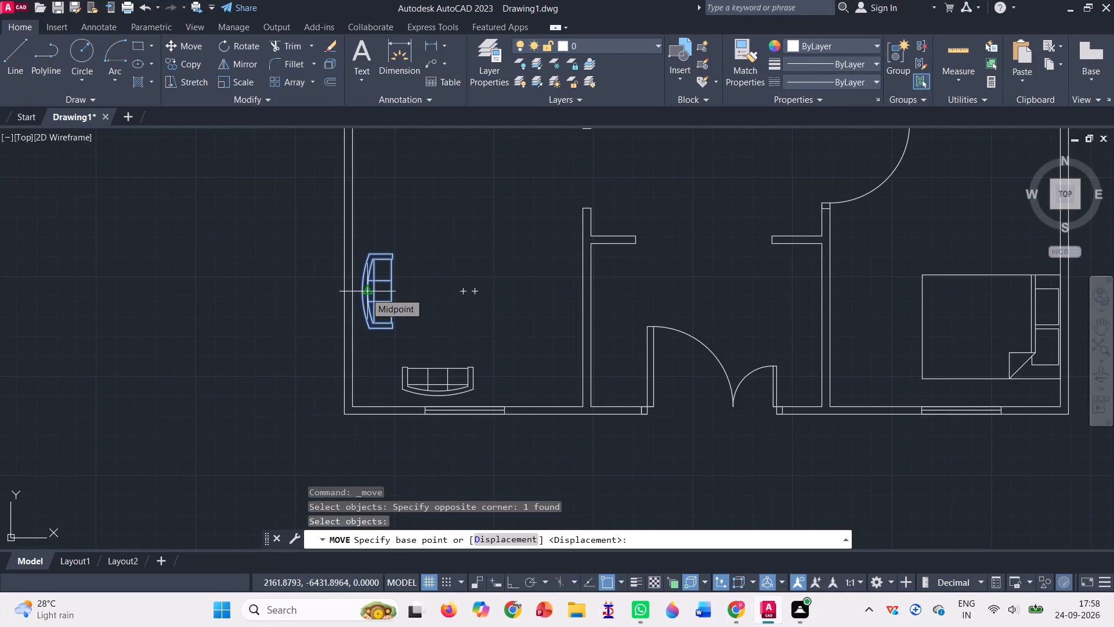
pyautogui.click(370, 329)
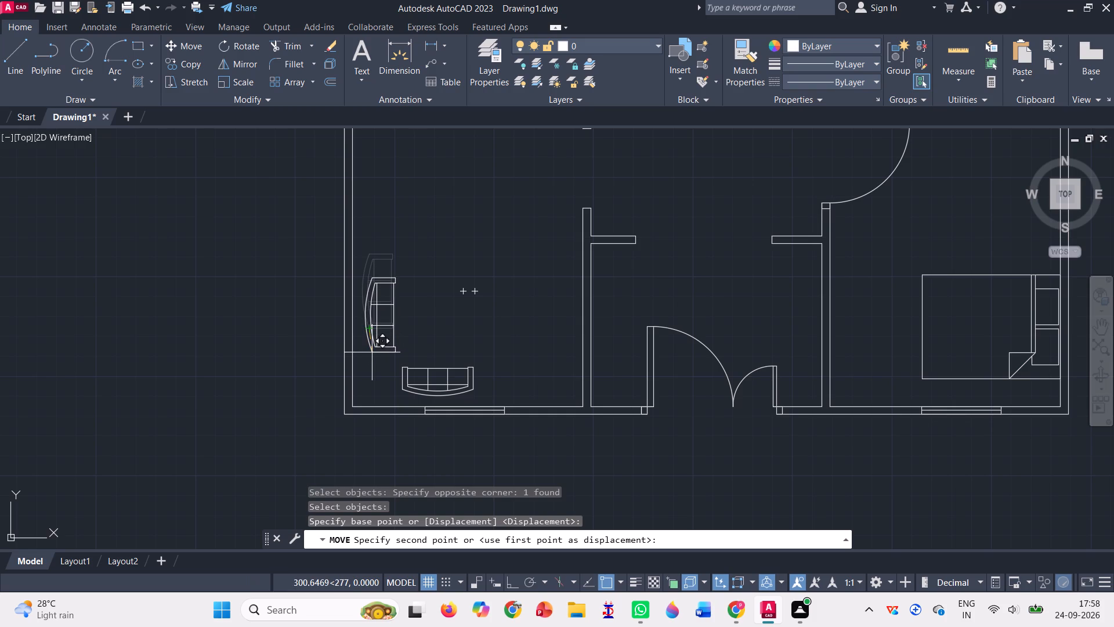
pyautogui.click(368, 360)
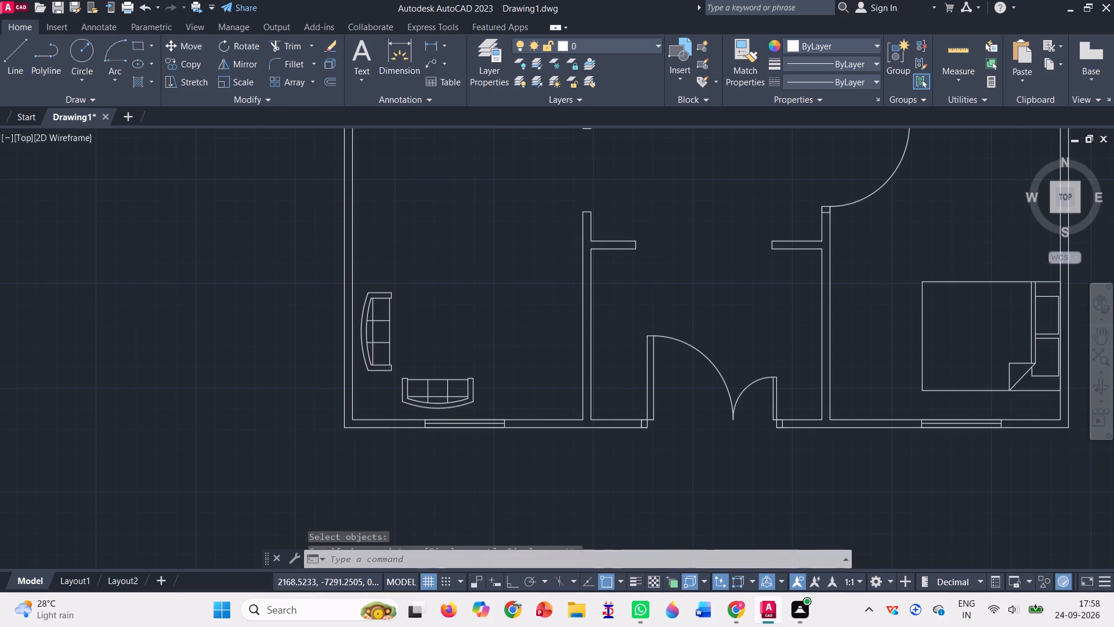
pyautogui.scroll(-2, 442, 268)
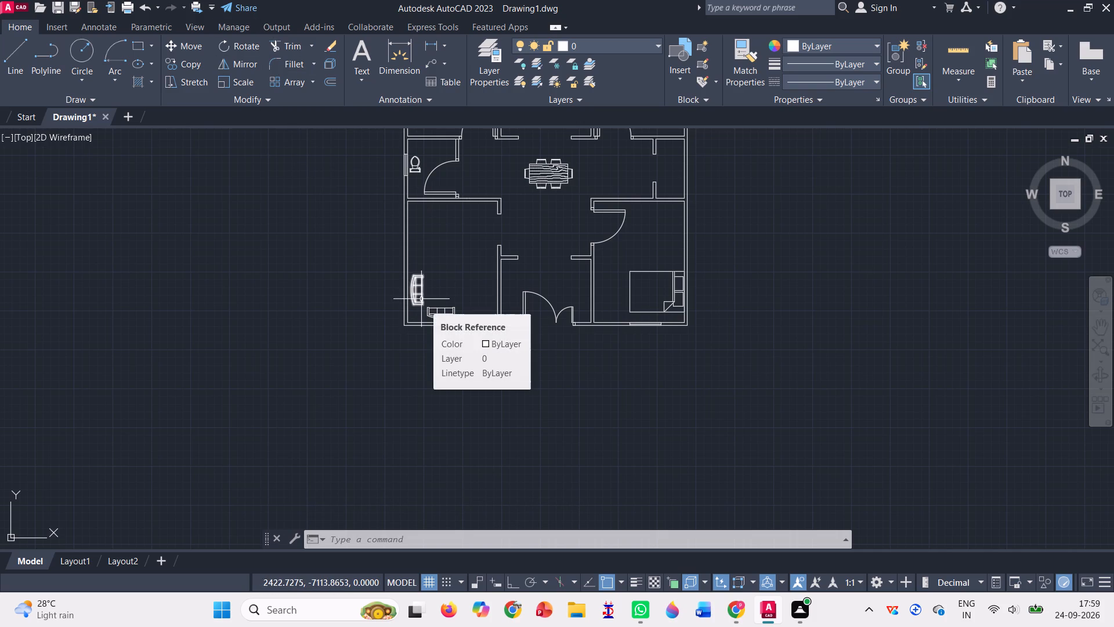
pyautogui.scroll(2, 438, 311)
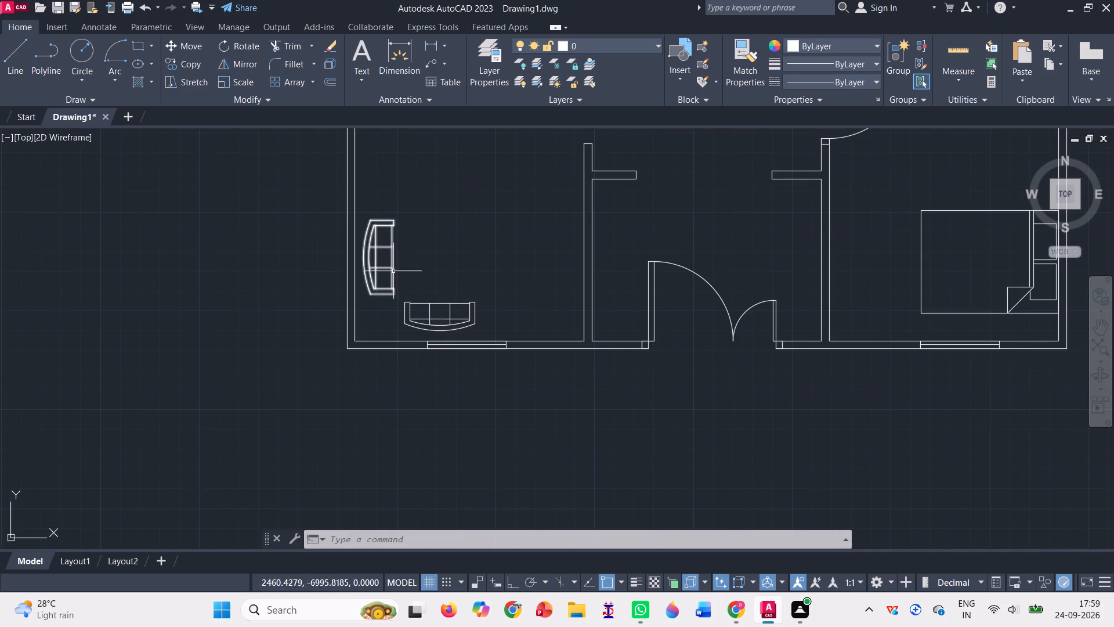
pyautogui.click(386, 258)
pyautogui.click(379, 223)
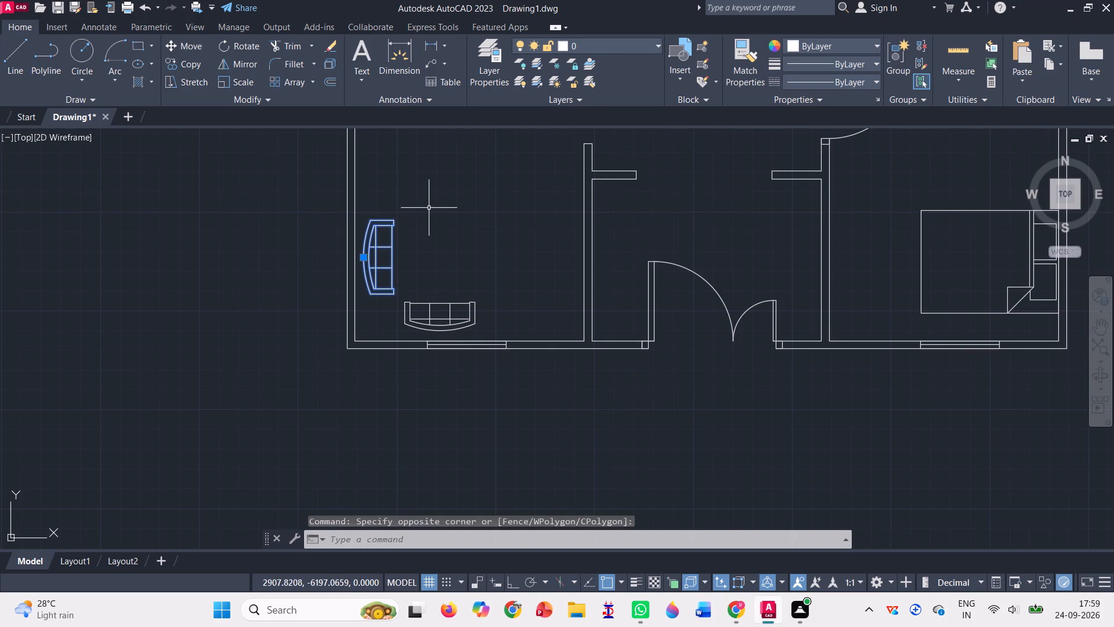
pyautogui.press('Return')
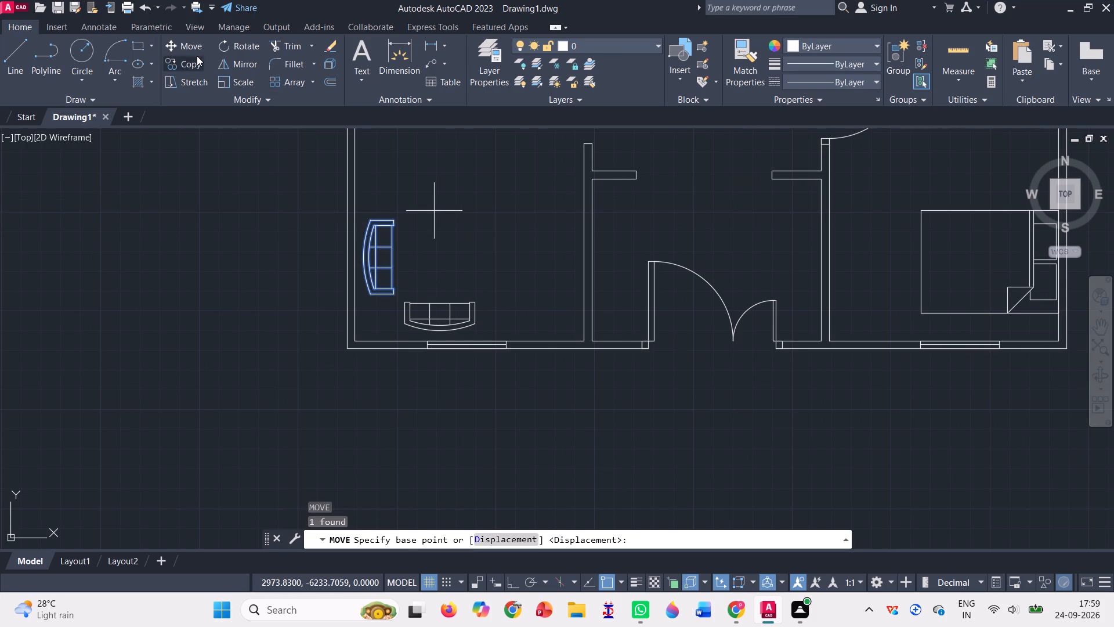
# Scale the upright sofa by the left wall up to roughly 225% of its size from its lower-left corner.
pyautogui.click(234, 82)
pyautogui.scroll(-1, 399, 218)
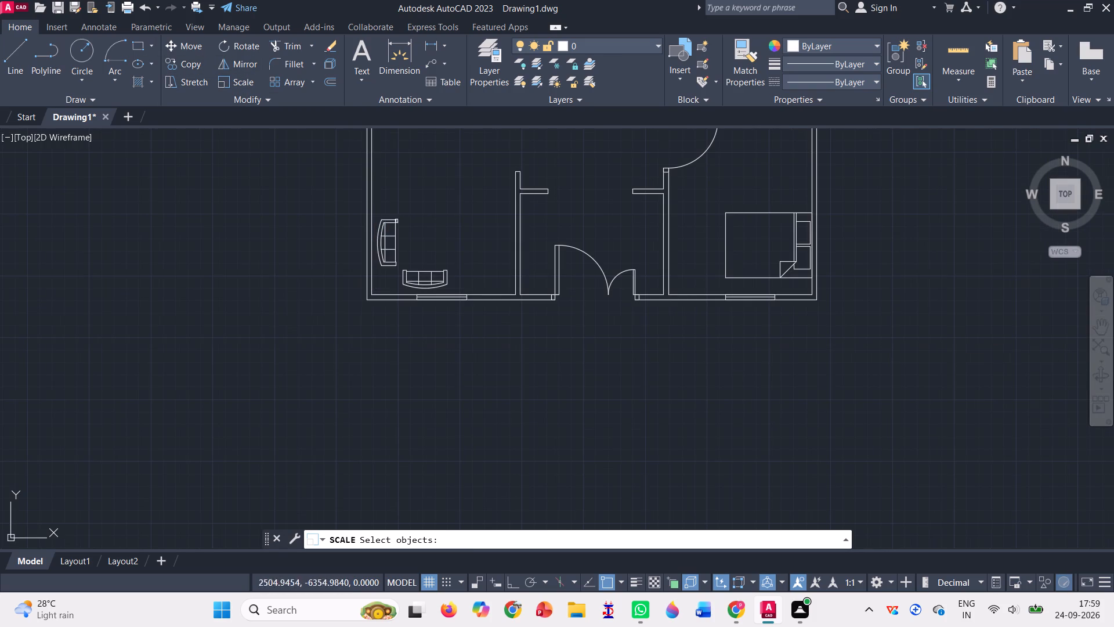
pyautogui.scroll(-1, 520, 331)
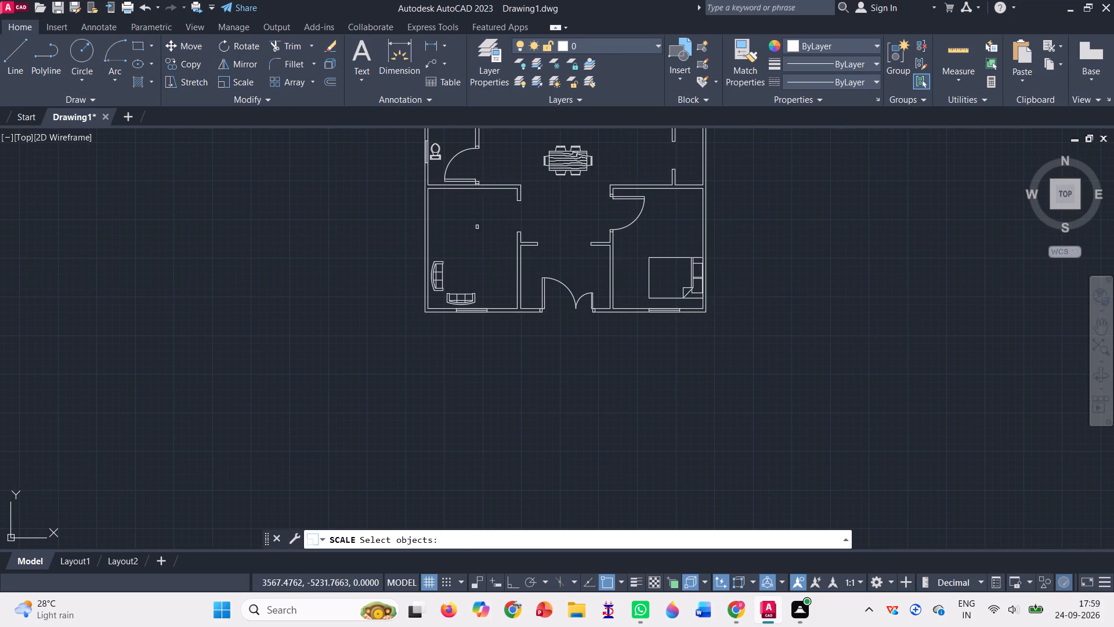
pyautogui.scroll(2, 477, 248)
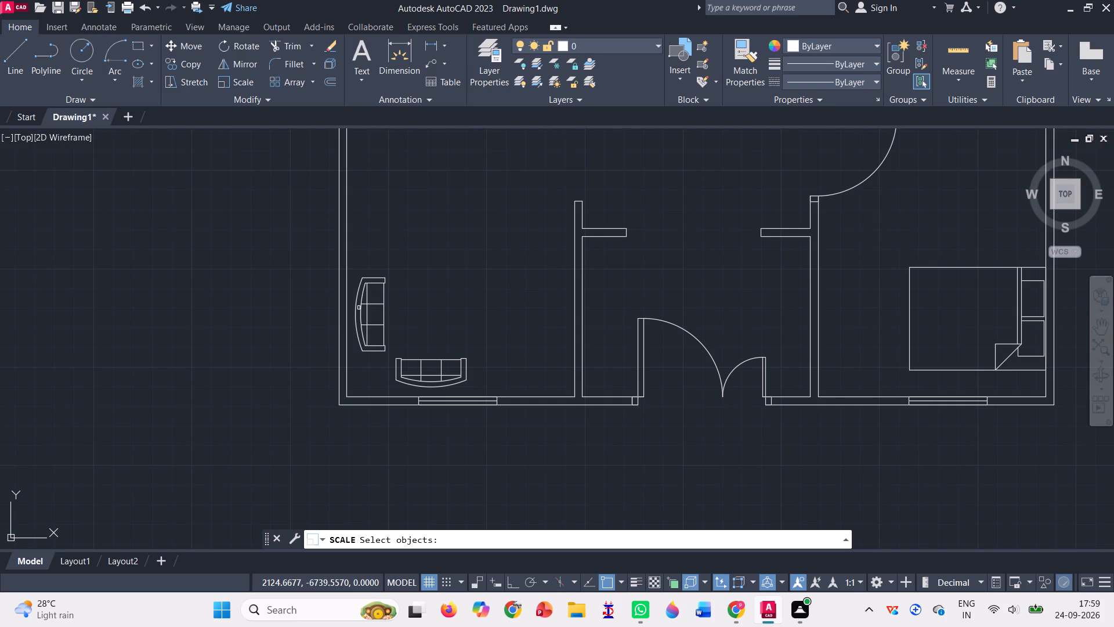
pyautogui.click(359, 306)
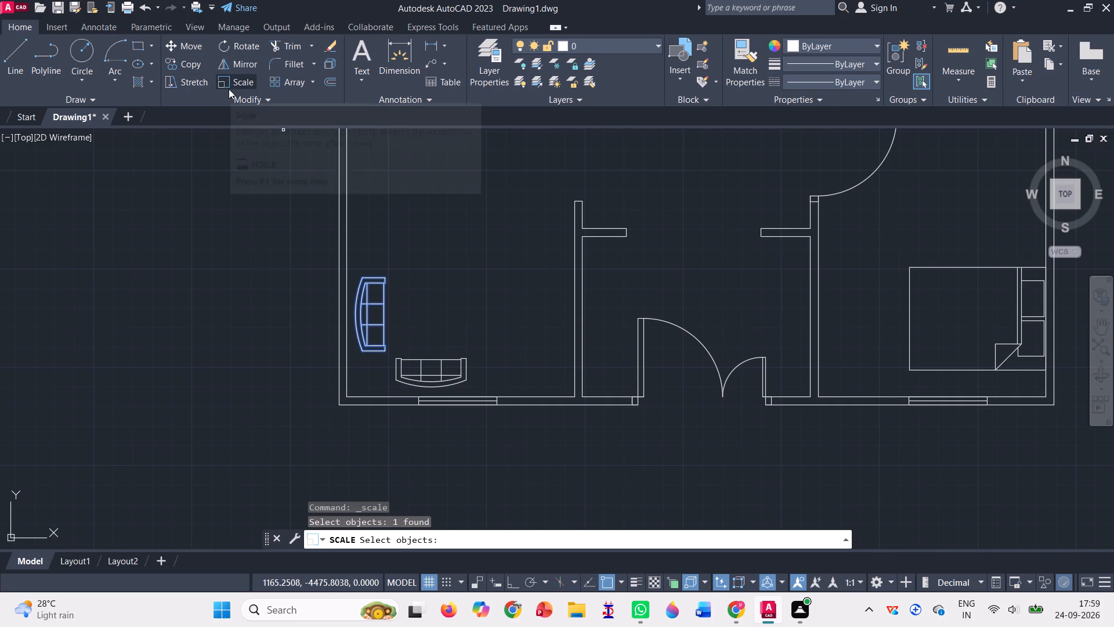
pyautogui.press('Return')
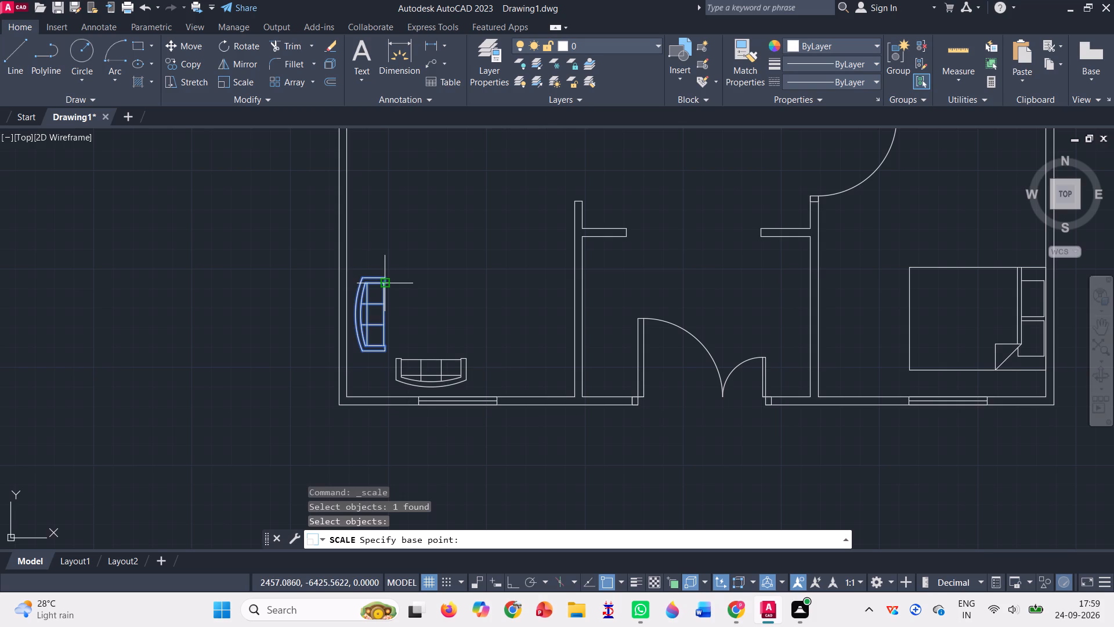
pyautogui.click(363, 354)
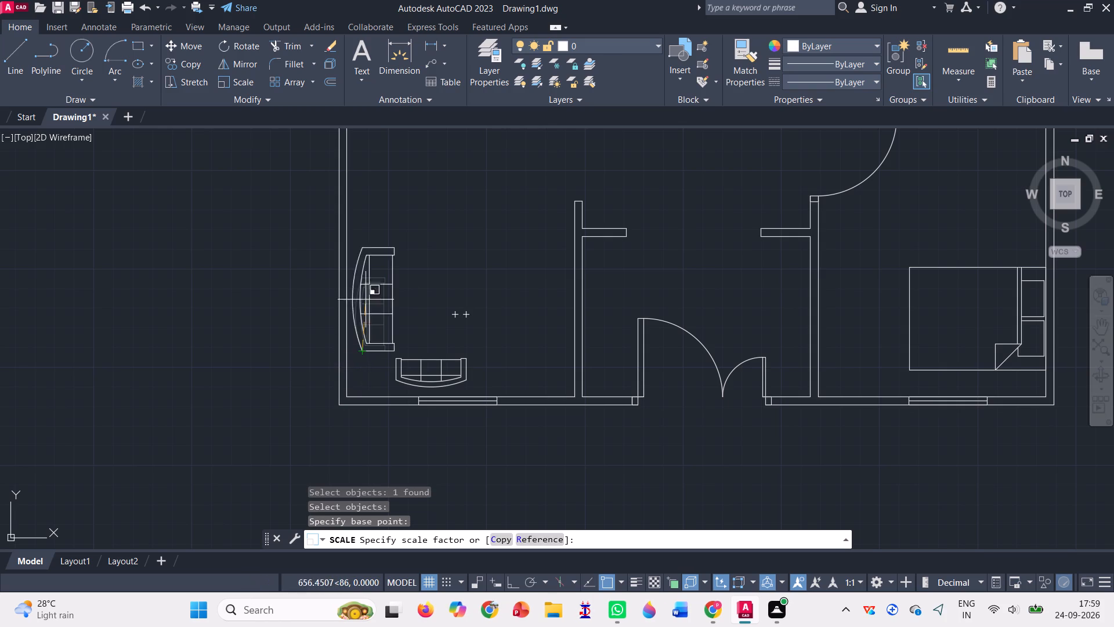
pyautogui.scroll(-1, 374, 235)
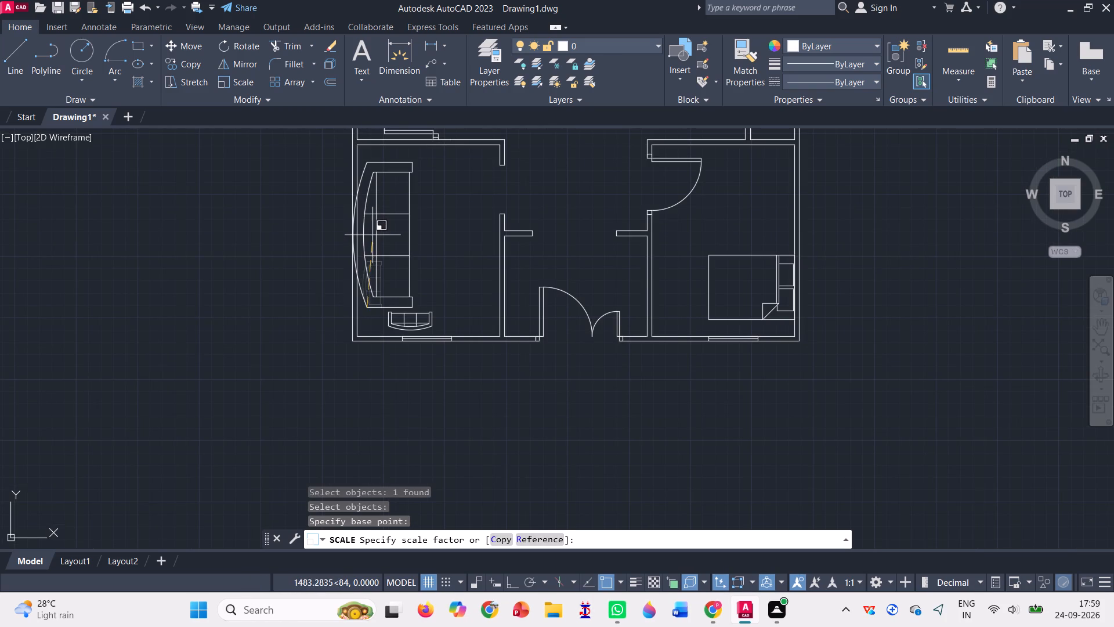
pyautogui.click(353, 258)
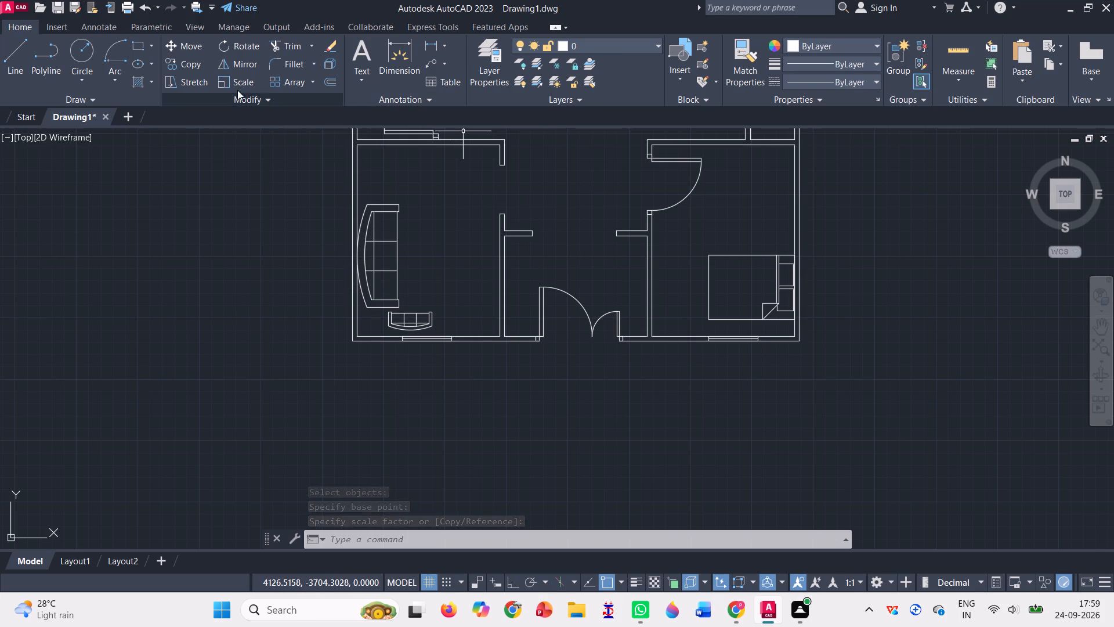
# Move the upright sofa up along the left wall and slightly to the right, clear of the sofa by the bottom window.
pyautogui.click(169, 45)
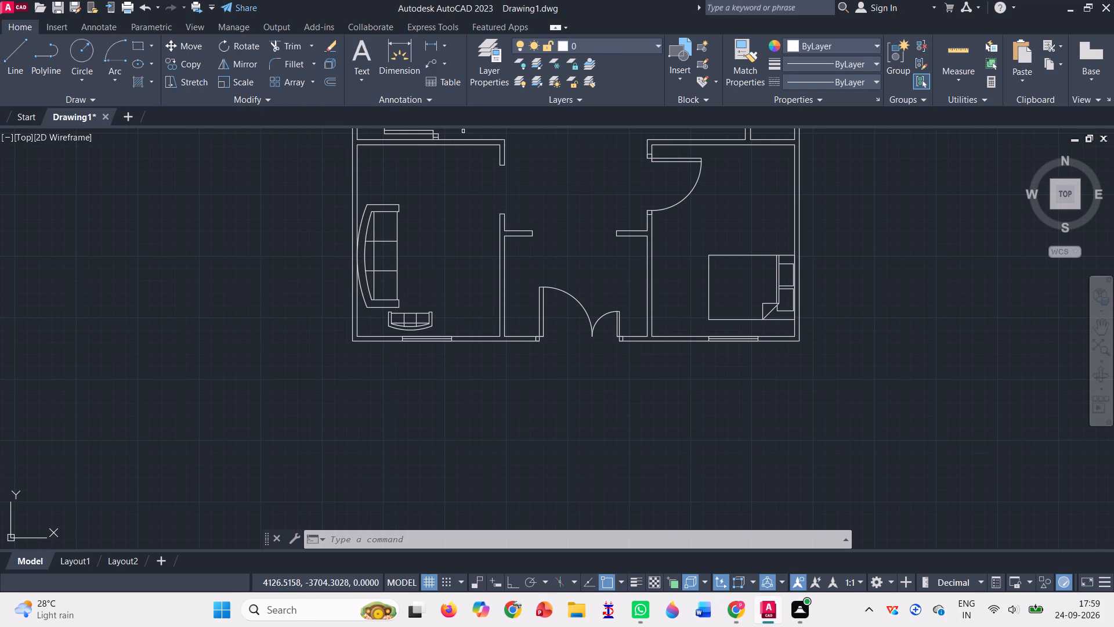
pyautogui.click(370, 239)
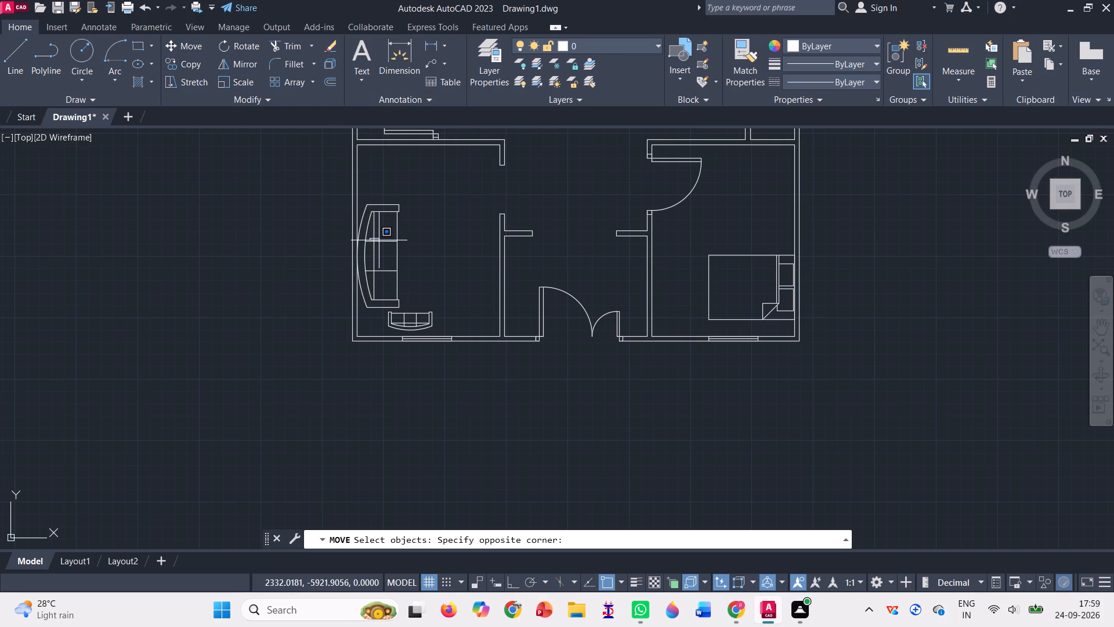
pyautogui.click(379, 242)
pyautogui.click(377, 241)
pyautogui.press('Return')
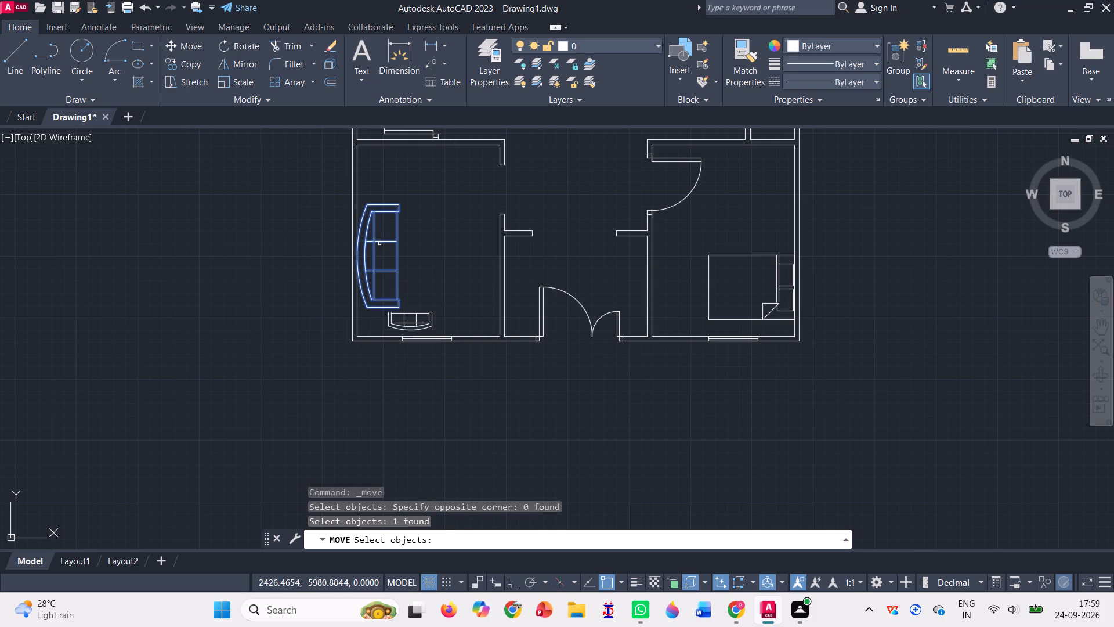
pyautogui.click(372, 215)
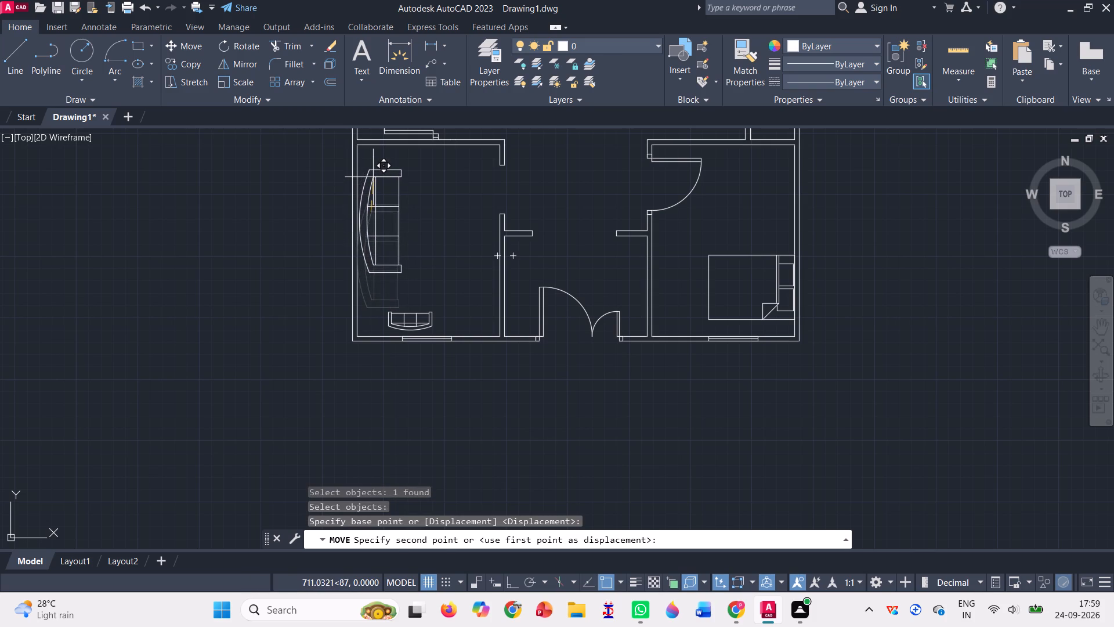
pyautogui.click(378, 174)
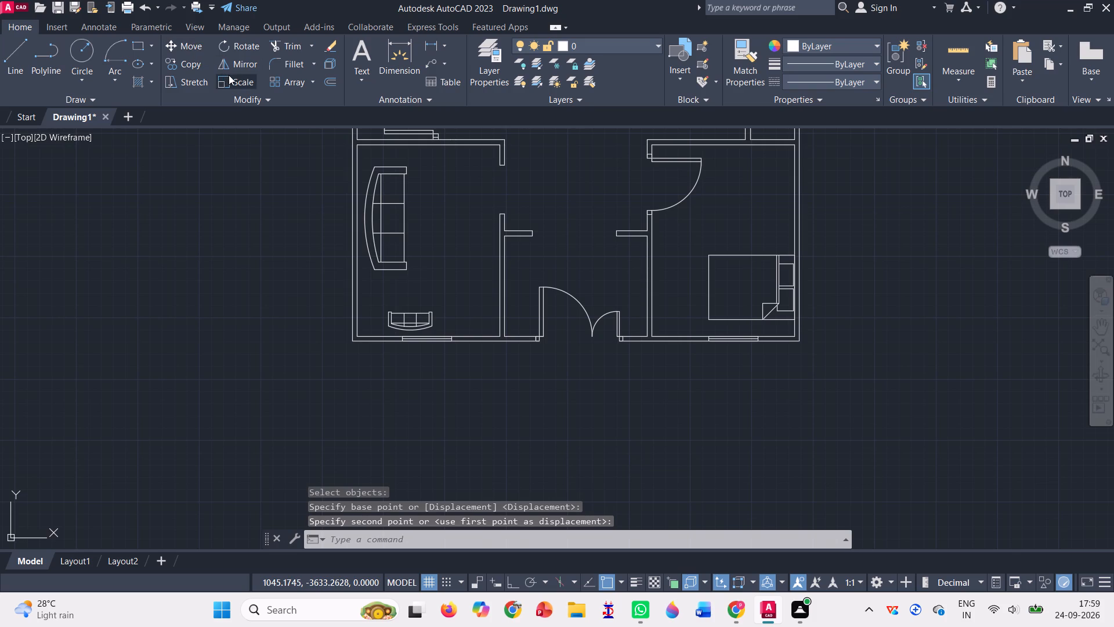
# Scale the sofa by the bottom window up to roughly 145% of its size from its lower-left corner.
pyautogui.click(226, 81)
pyautogui.click(415, 326)
pyautogui.press('Return')
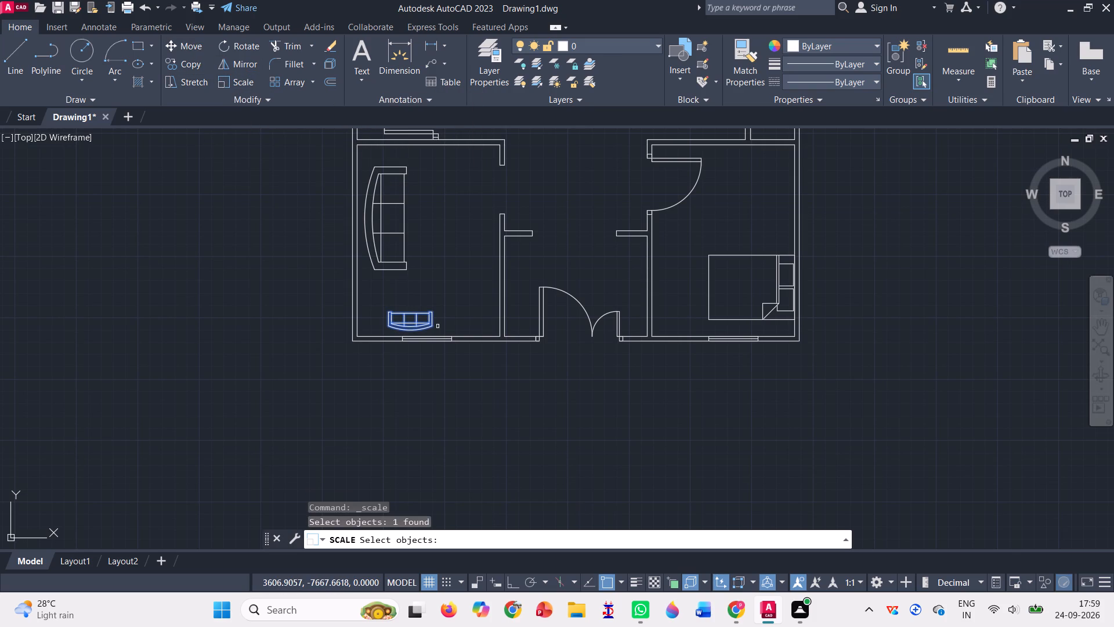
pyautogui.scroll(3, 416, 334)
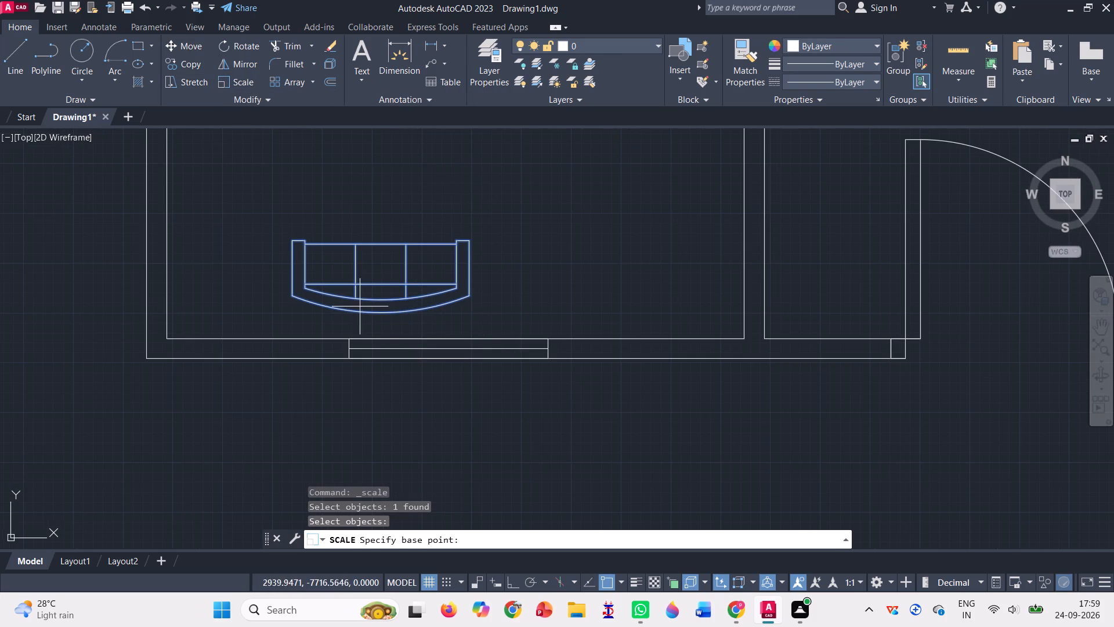
pyautogui.click(293, 294)
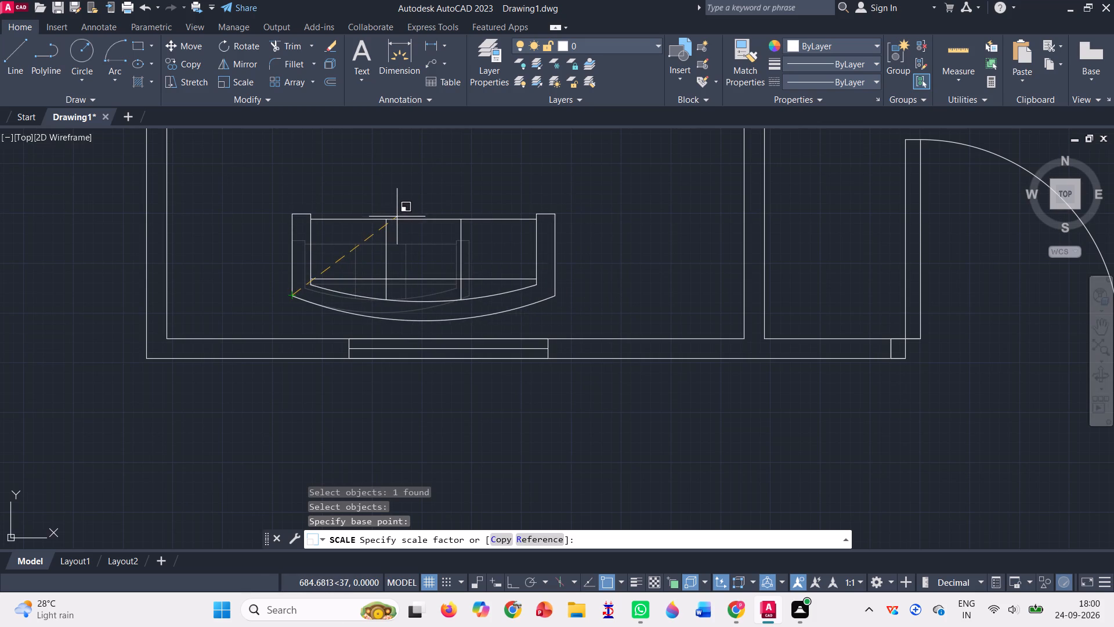
pyautogui.click(389, 217)
pyautogui.scroll(-4, 433, 242)
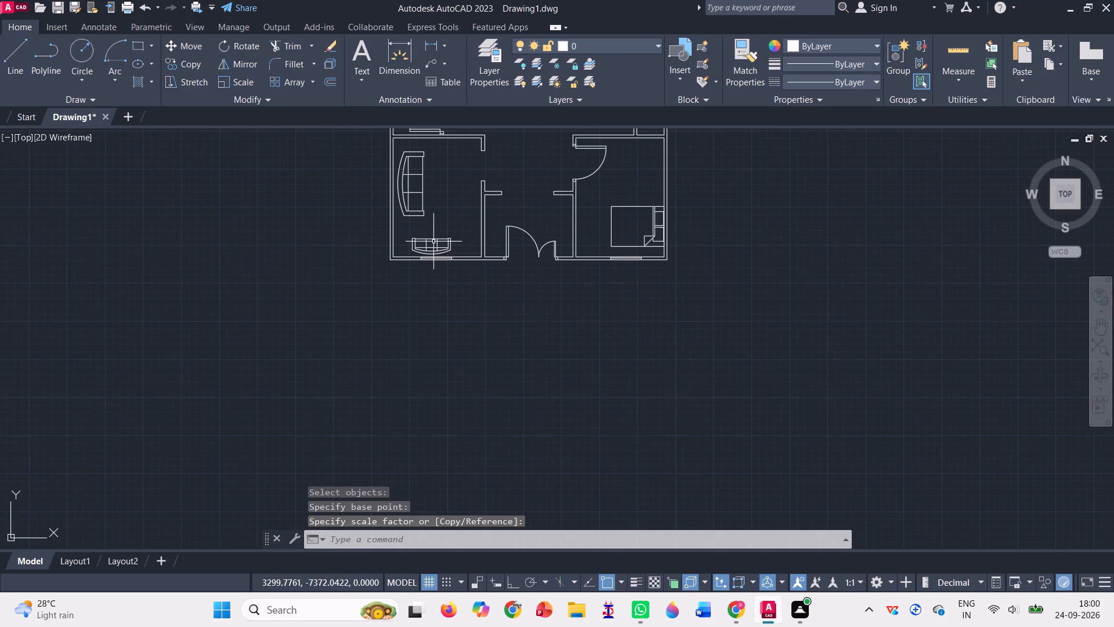
pyautogui.scroll(1, 429, 185)
pyautogui.scroll(-1, 429, 185)
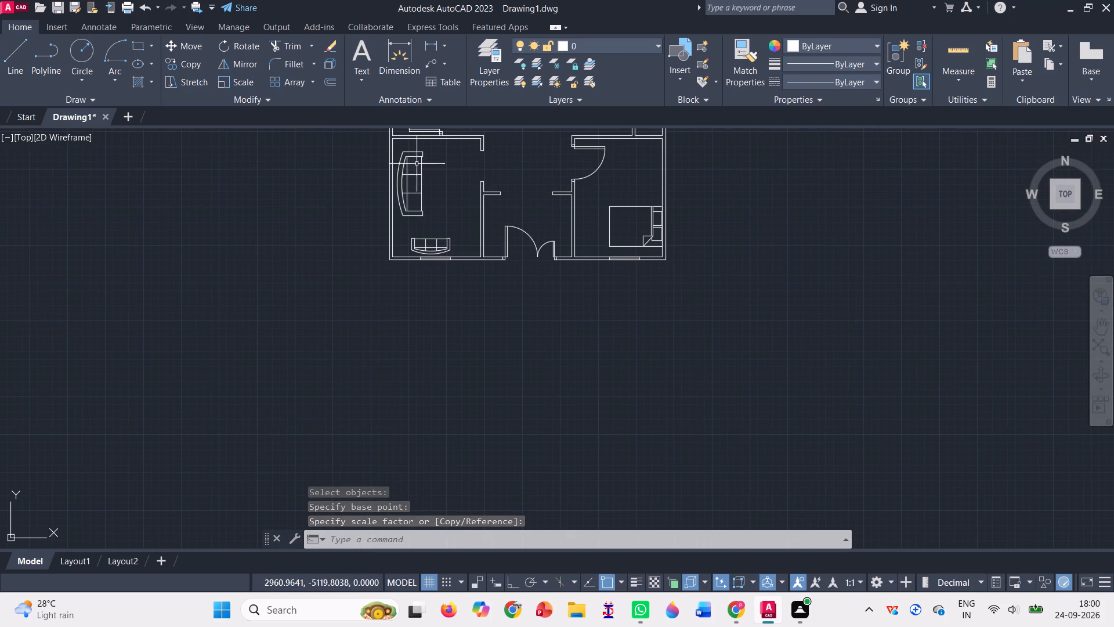
pyautogui.scroll(2, 411, 141)
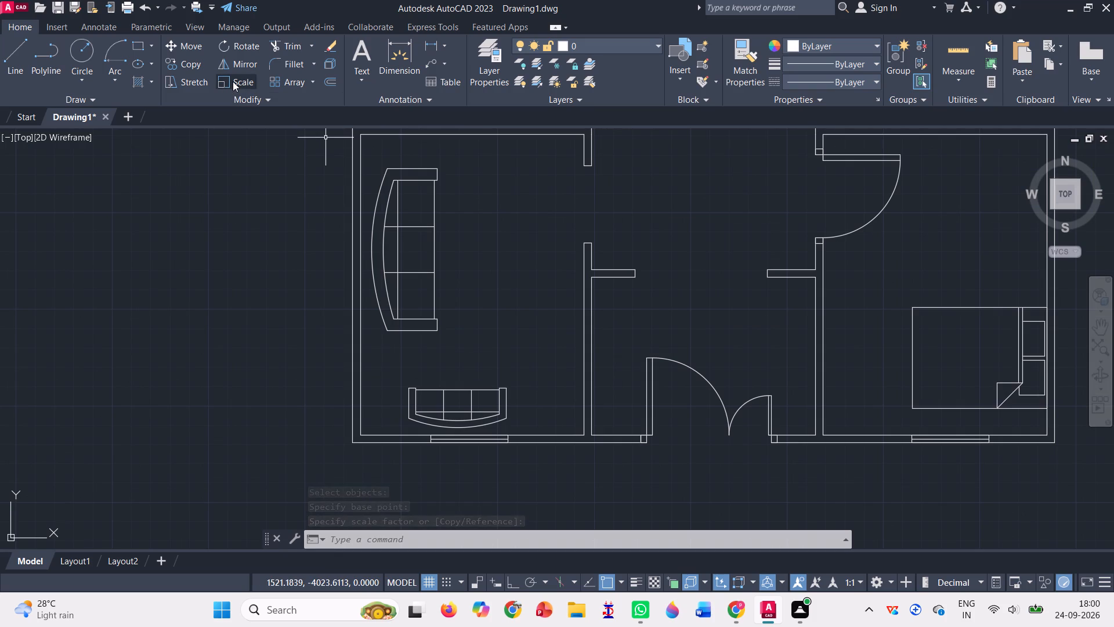
# Scale the upright sofa by the left wall down to roughly 75% of its size from its upper-left corner.
pyautogui.click(233, 81)
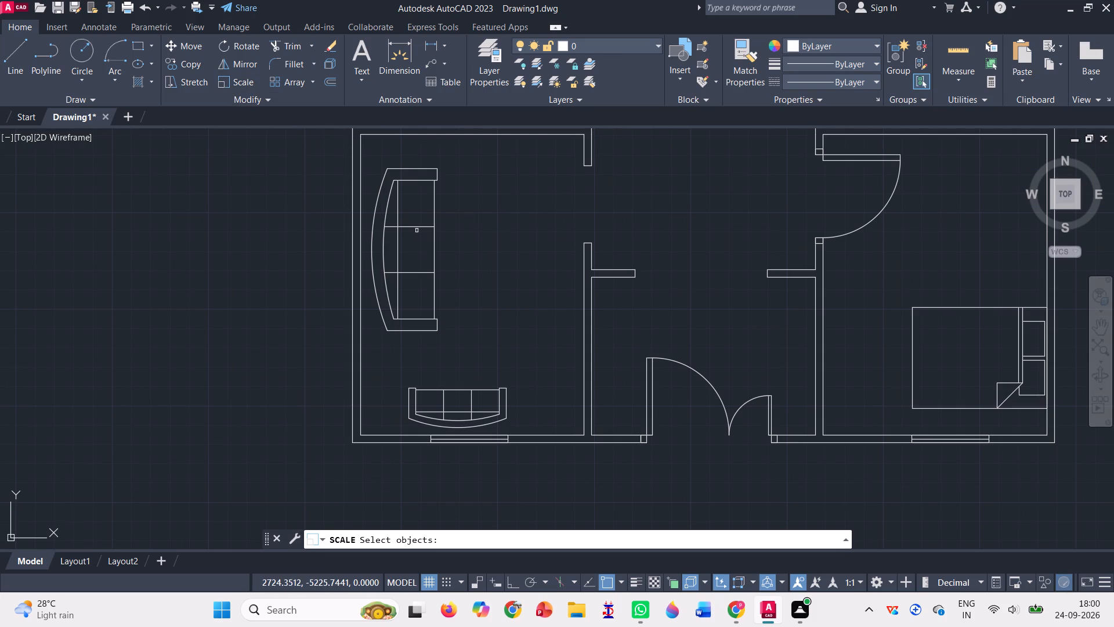
pyautogui.click(422, 227)
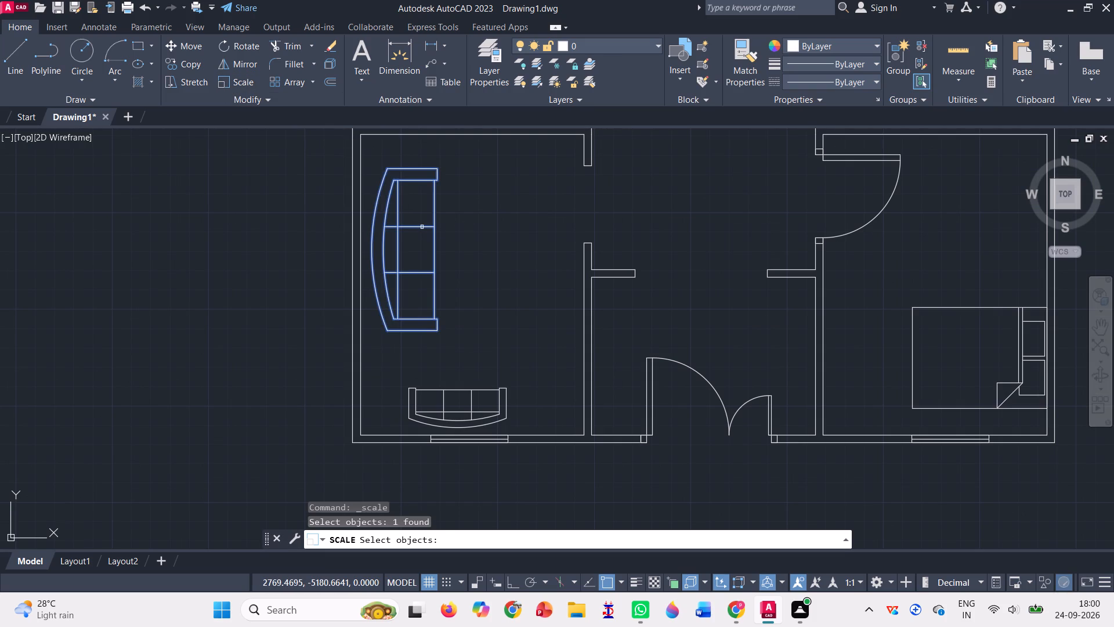
pyautogui.press('Return')
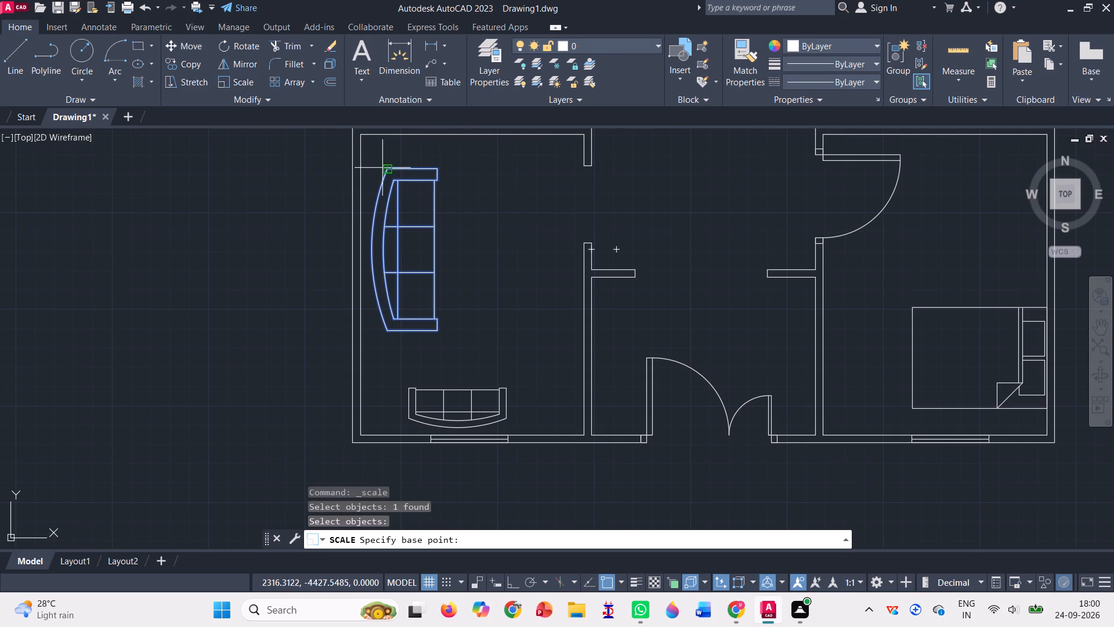
pyautogui.click(382, 173)
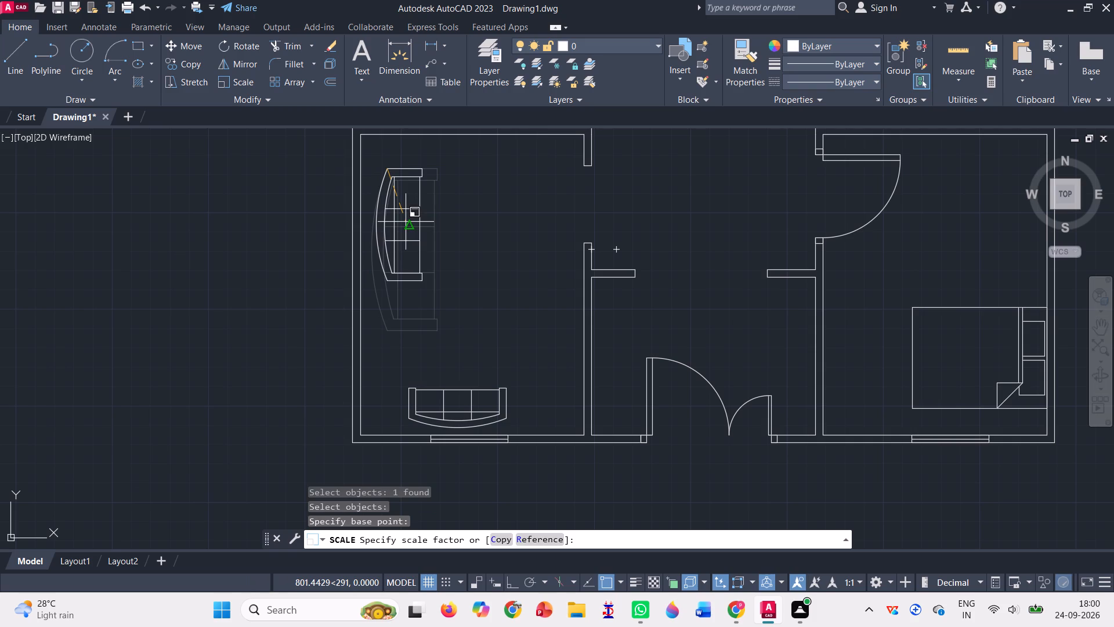
pyautogui.click(406, 221)
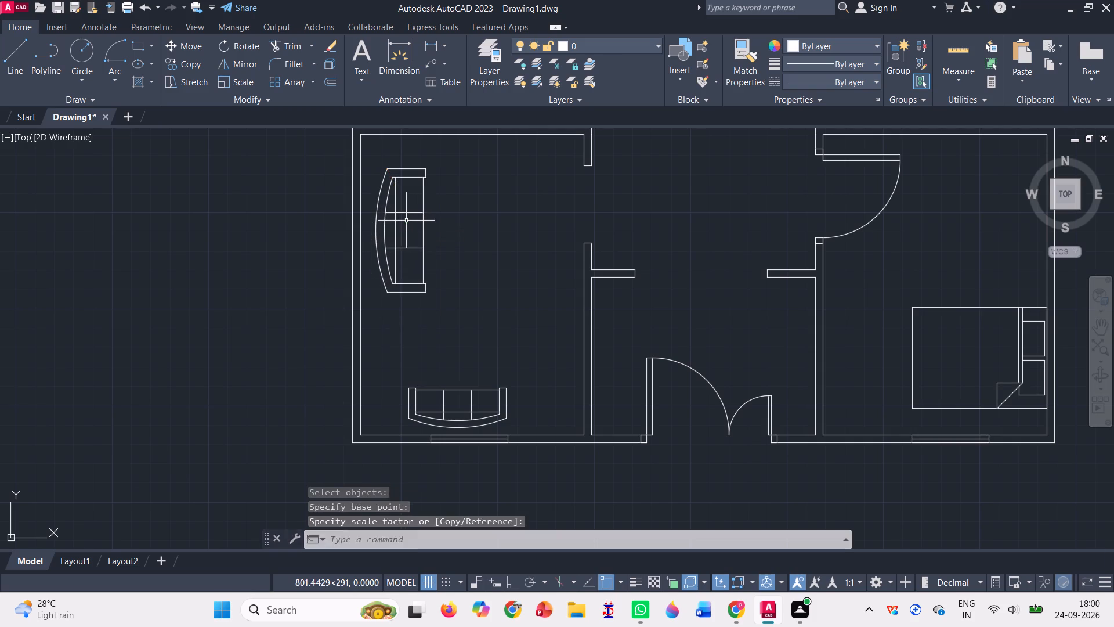
# Scale the upright sofa down again to roughly 75% of its reduced size from its upper-left corner.
pyautogui.click(219, 79)
pyautogui.click(402, 176)
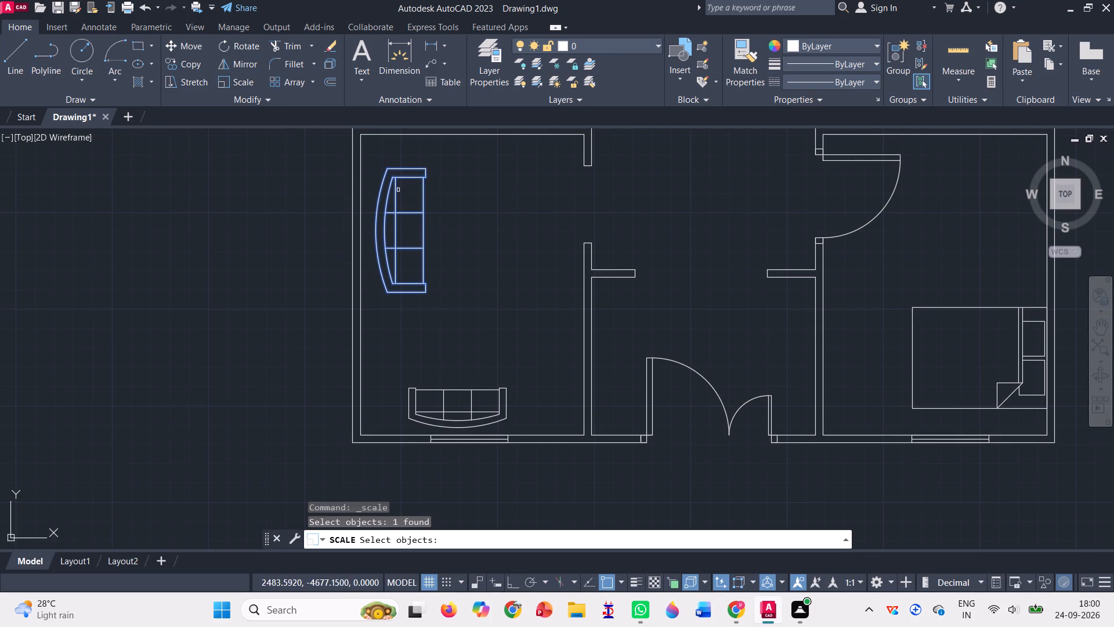
pyautogui.press('Return')
pyautogui.click(385, 166)
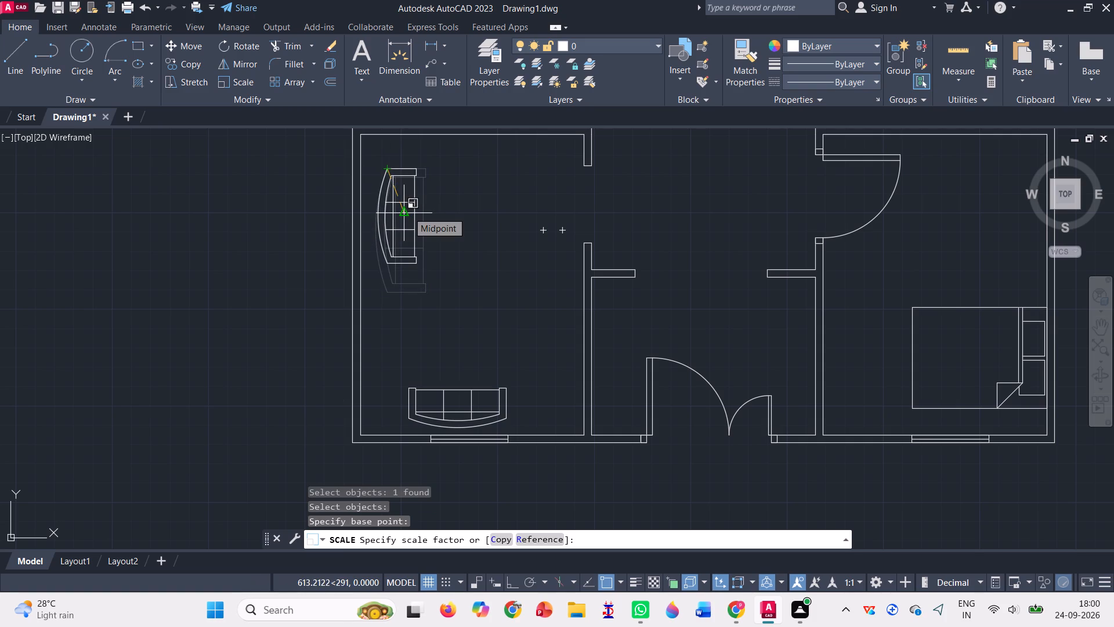
pyautogui.click(408, 212)
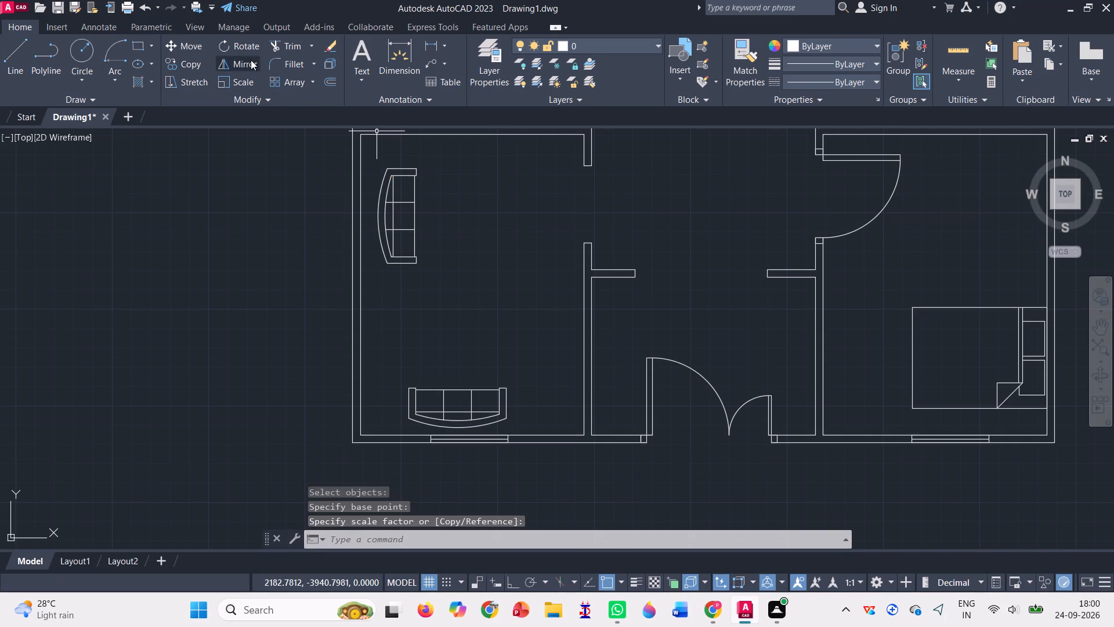
# Move the upright sofa down along the left wall by about 1290 units, closer to the sofa by the bottom window.
pyautogui.click(194, 49)
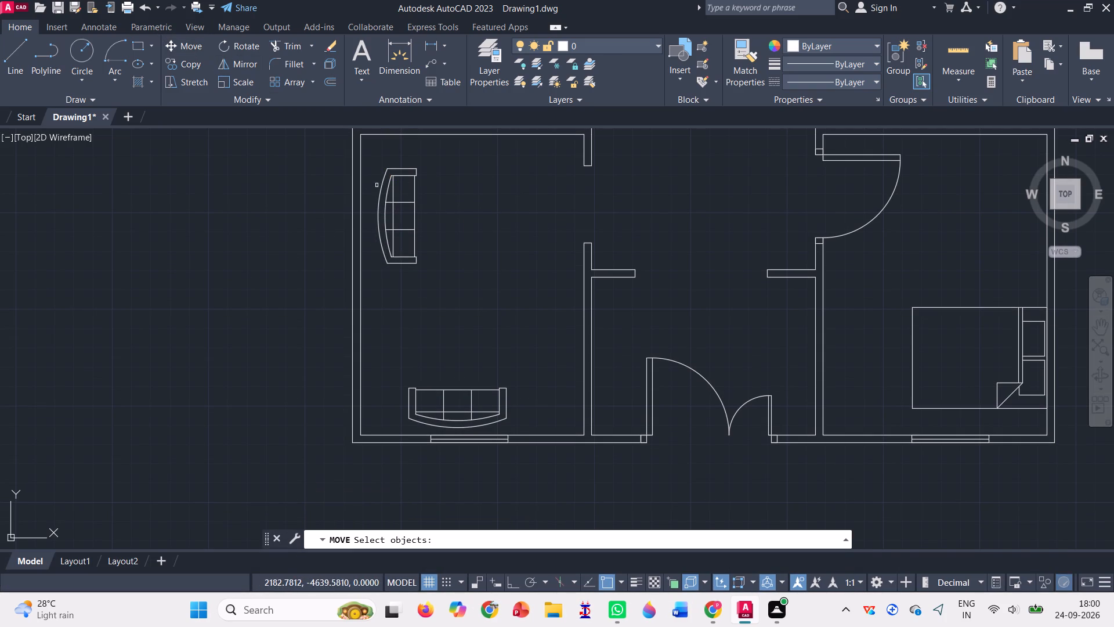
pyautogui.click(380, 201)
pyautogui.press('Return')
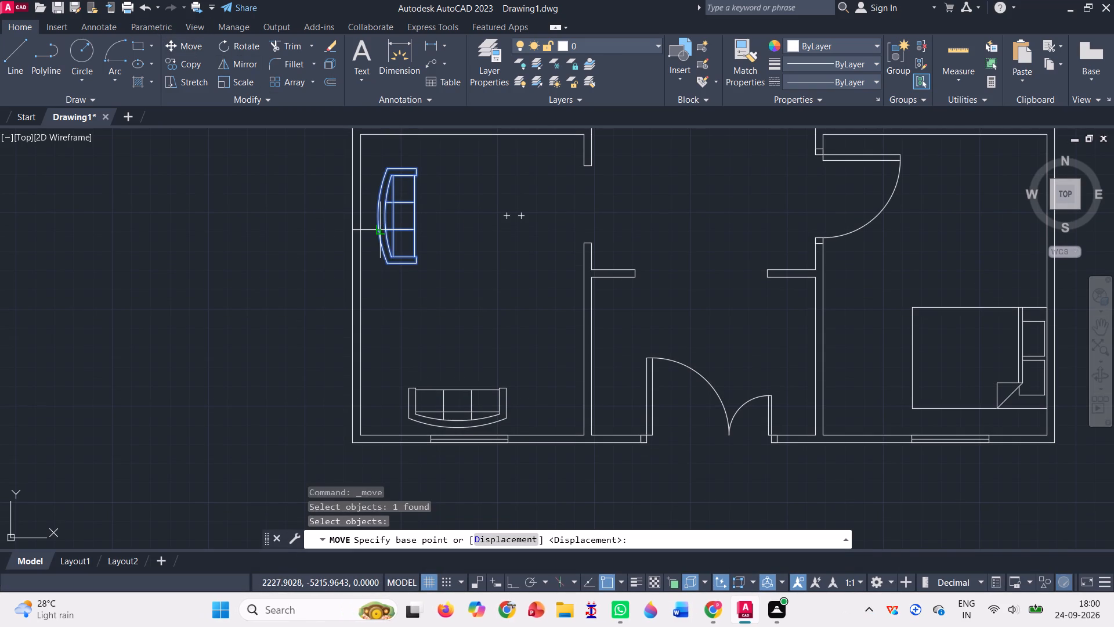
pyautogui.click(389, 219)
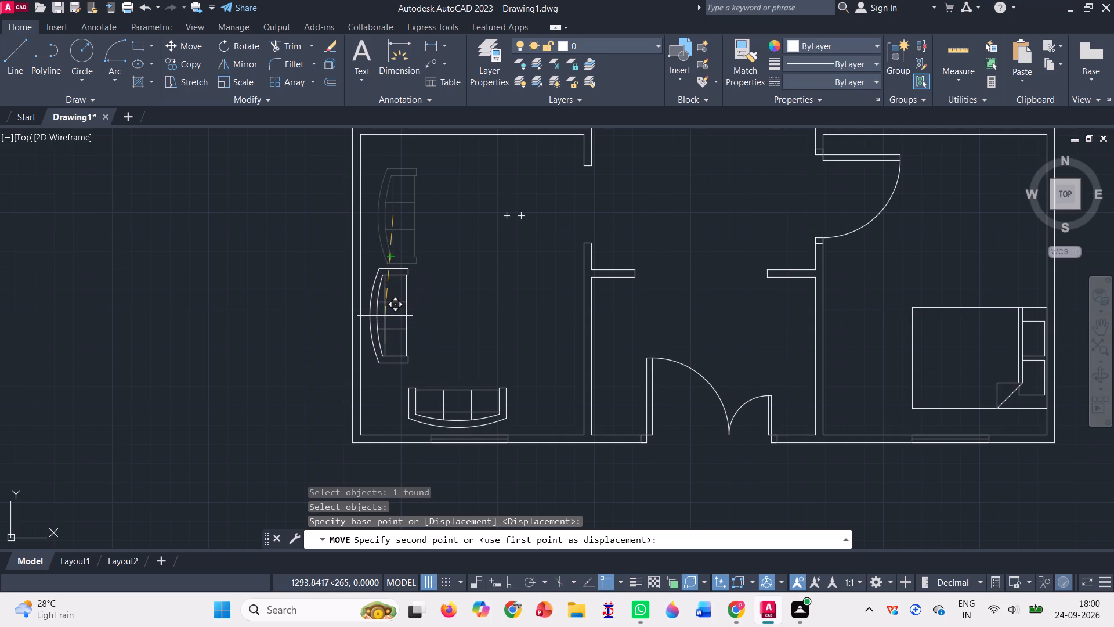
pyautogui.click(385, 316)
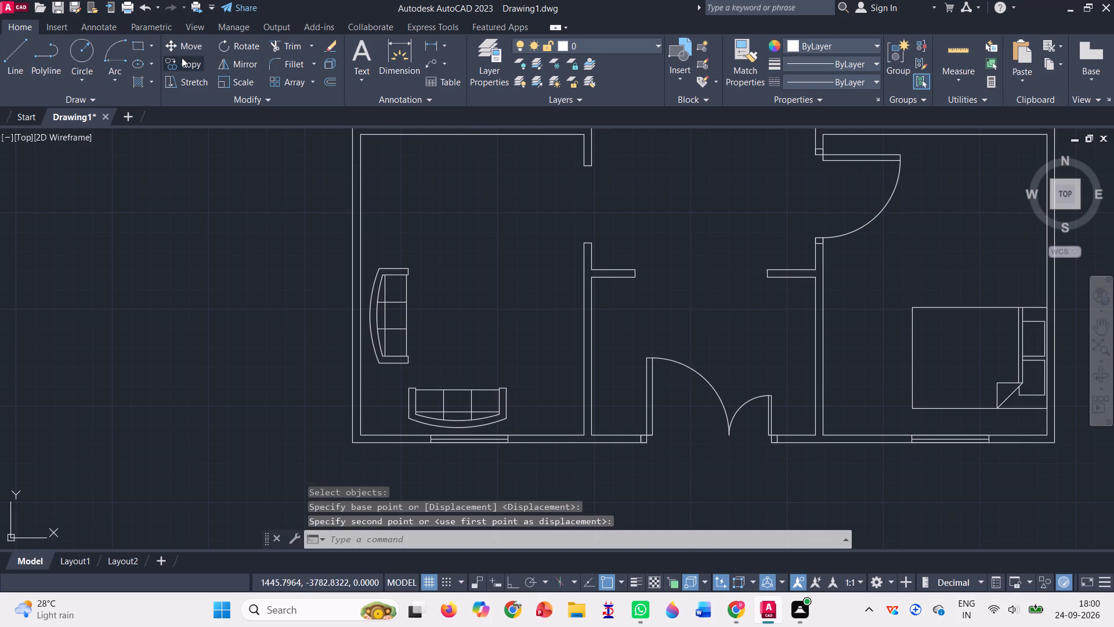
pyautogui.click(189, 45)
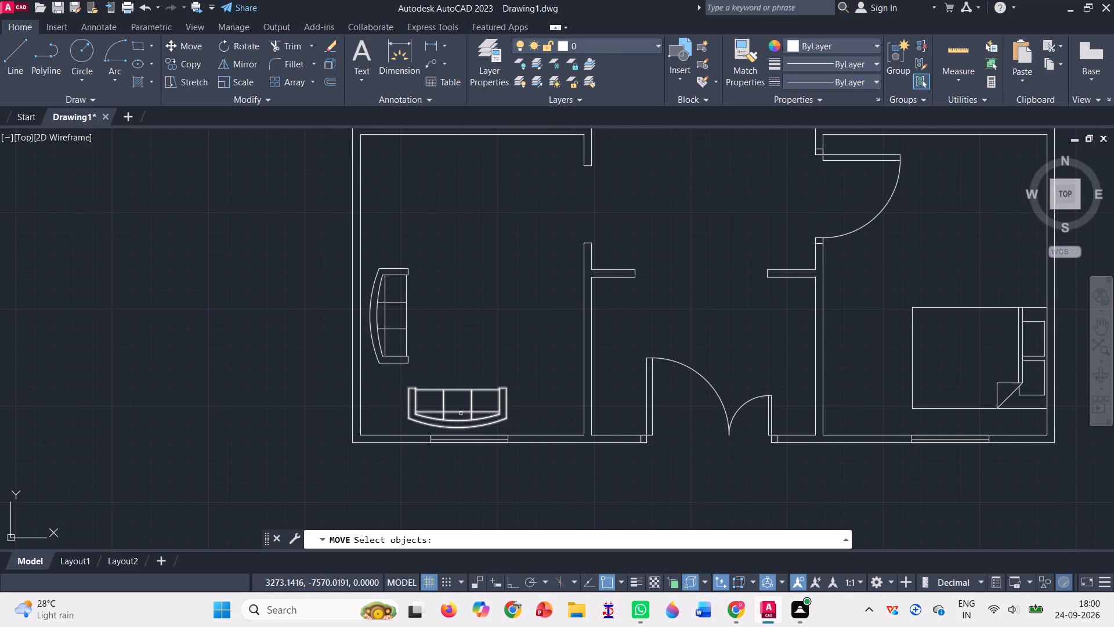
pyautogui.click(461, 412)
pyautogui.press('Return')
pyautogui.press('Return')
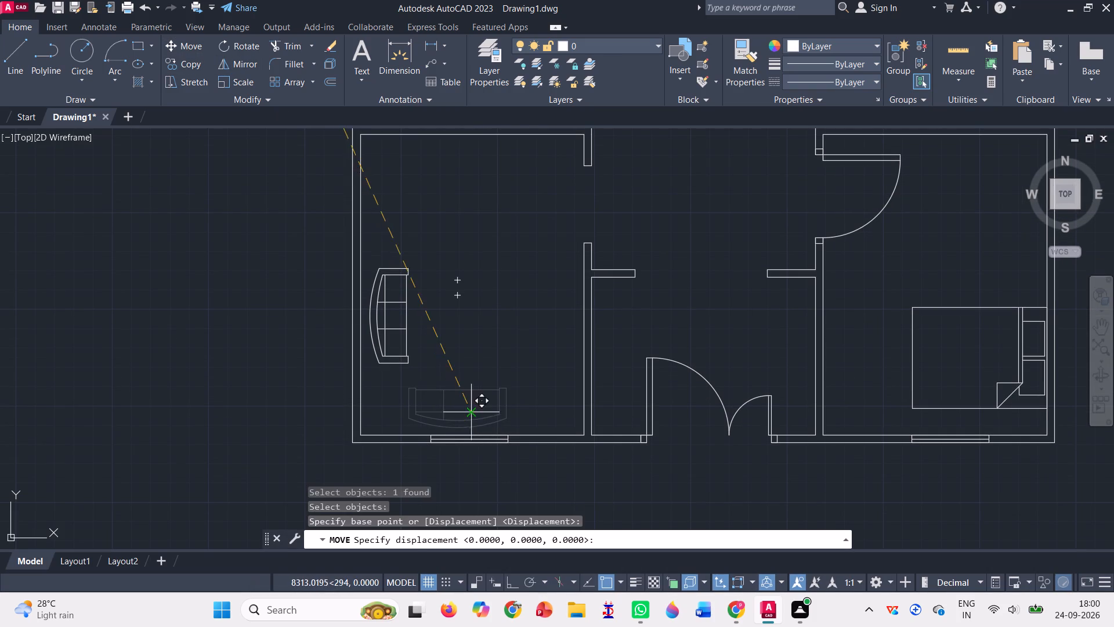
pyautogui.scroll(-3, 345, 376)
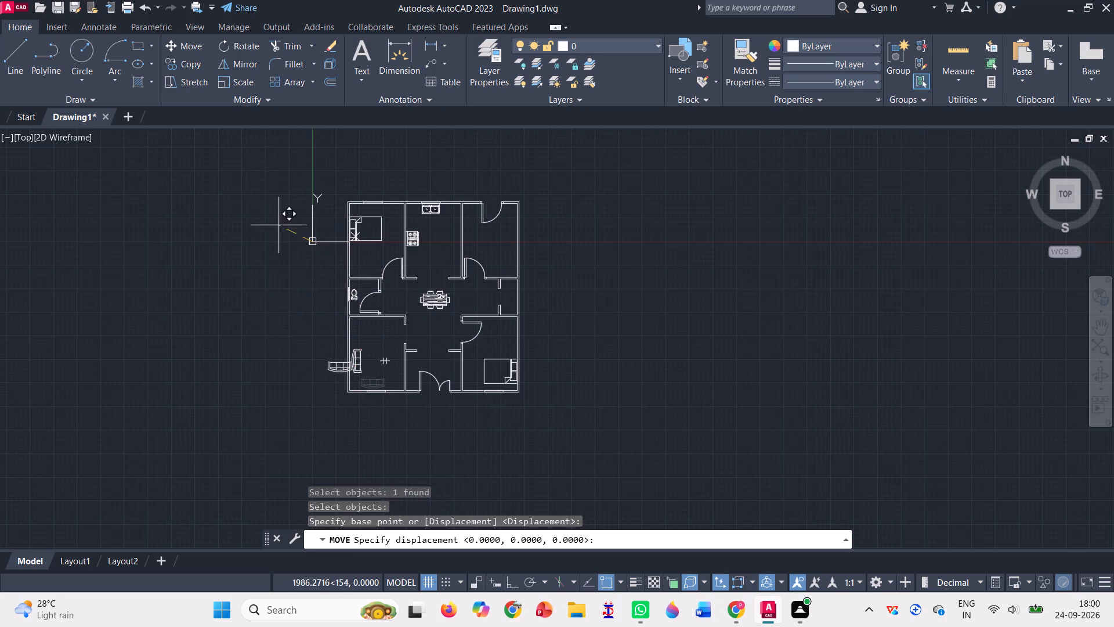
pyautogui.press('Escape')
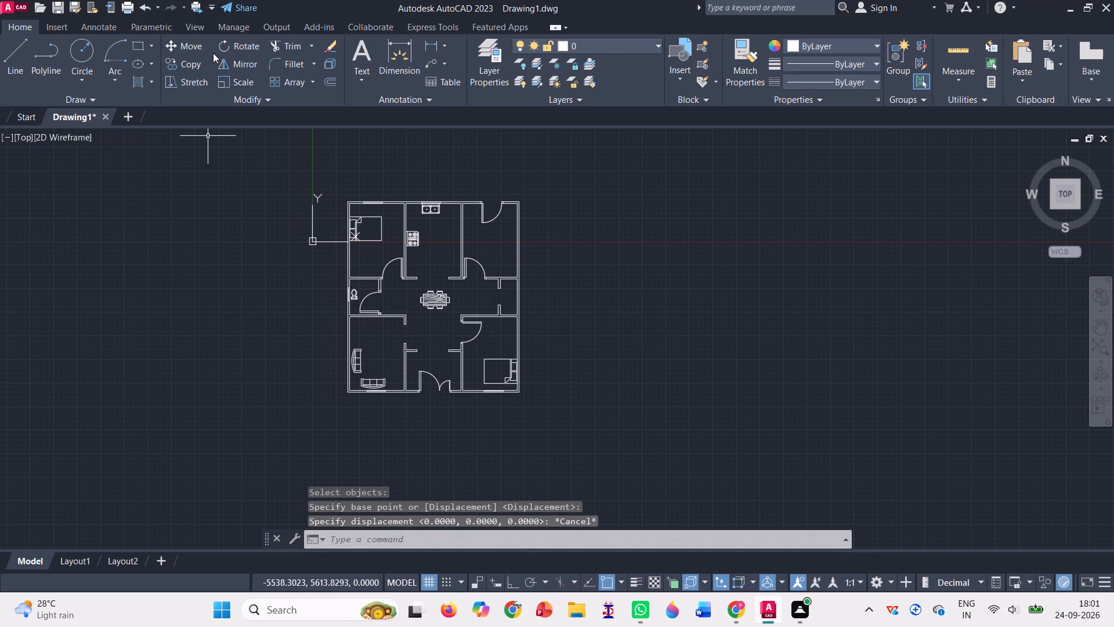
# Move the sofa by the bottom window a short distance up and to the right, away from the bottom wall.
pyautogui.click(195, 44)
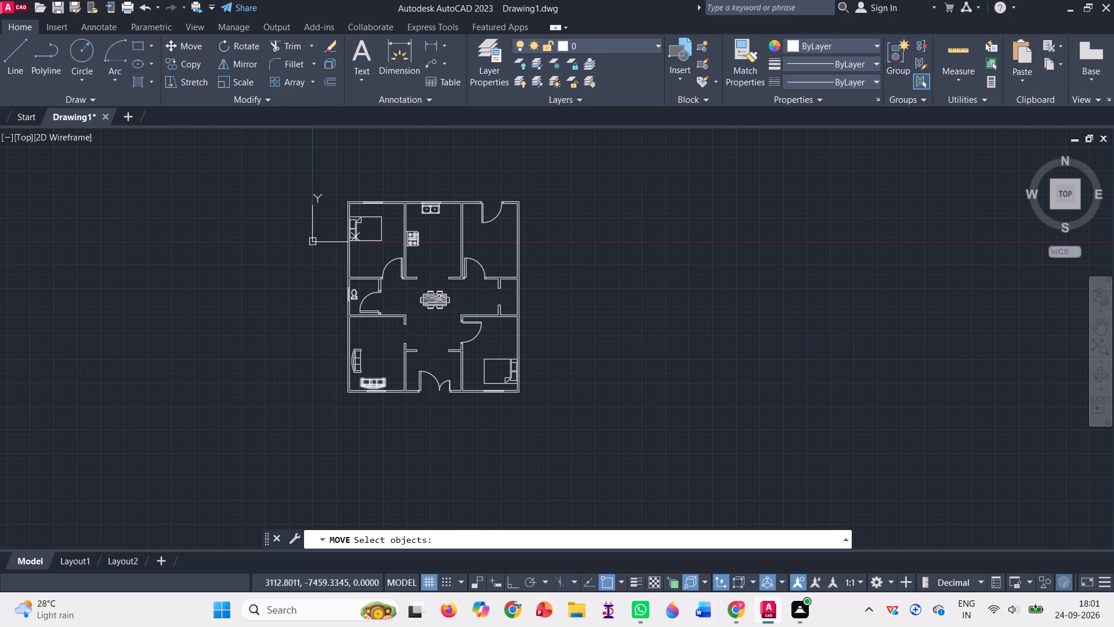
pyautogui.scroll(4, 368, 381)
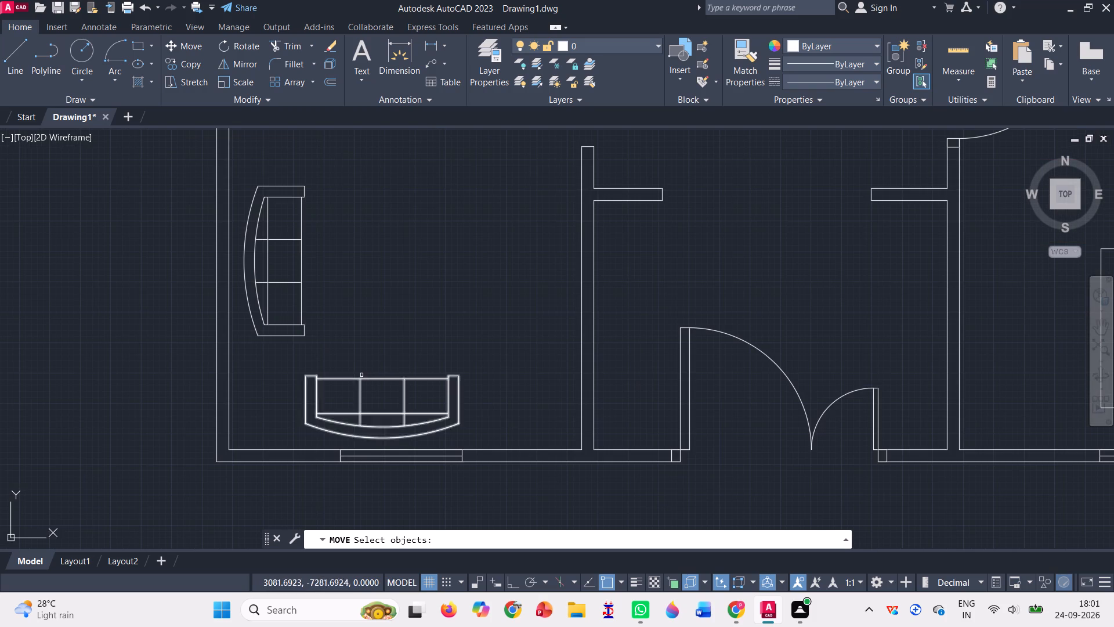
pyautogui.click(361, 379)
pyautogui.press('Return')
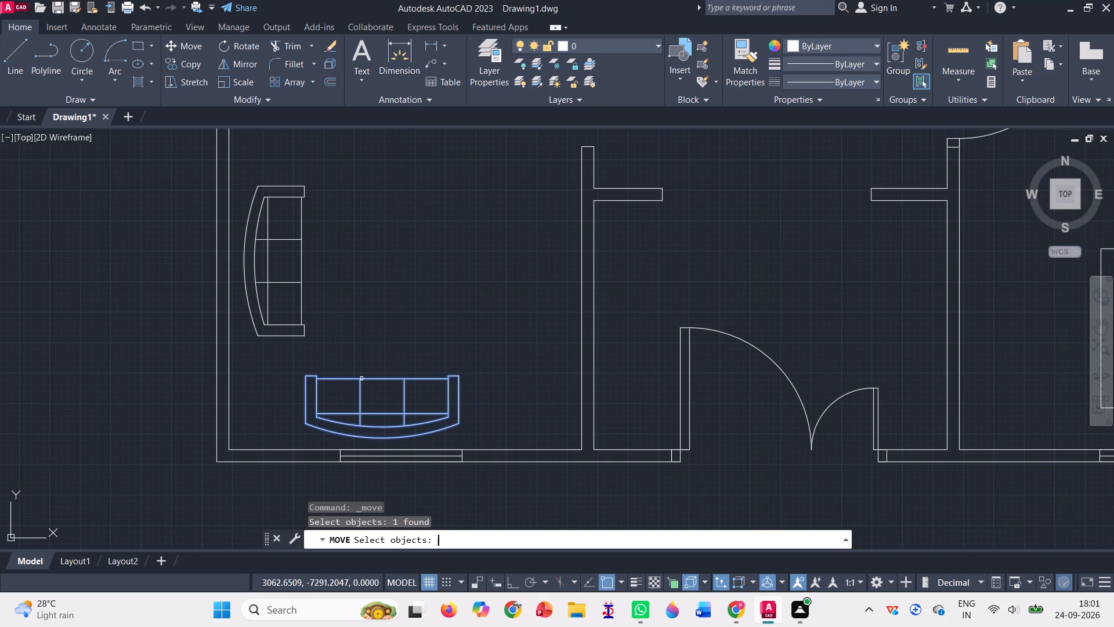
pyautogui.click(361, 379)
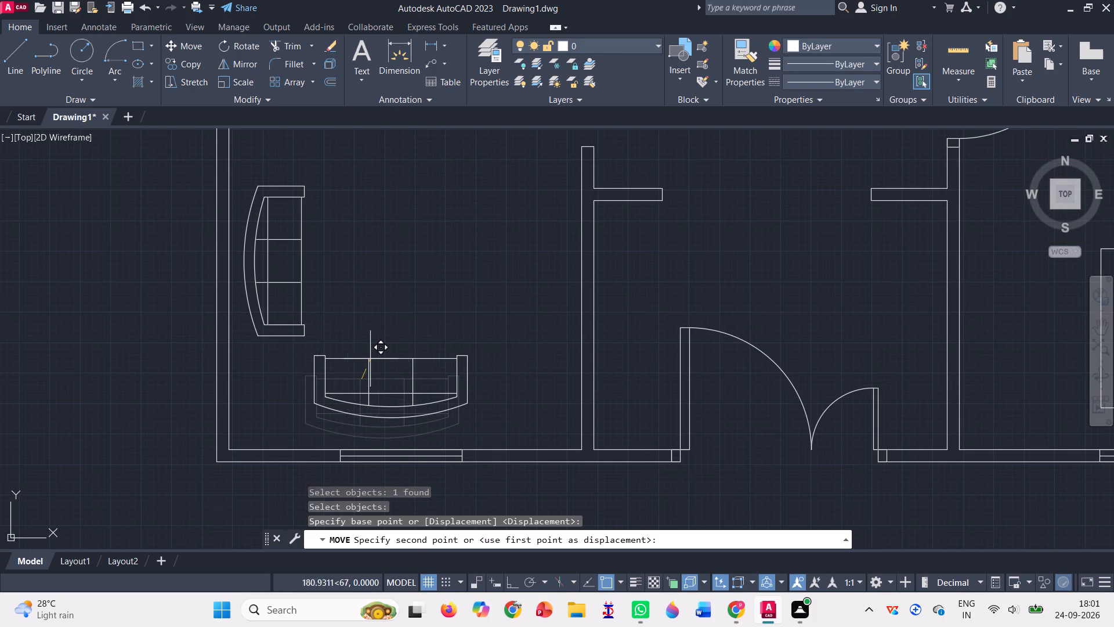
pyautogui.click(370, 361)
pyautogui.scroll(-1, 469, 342)
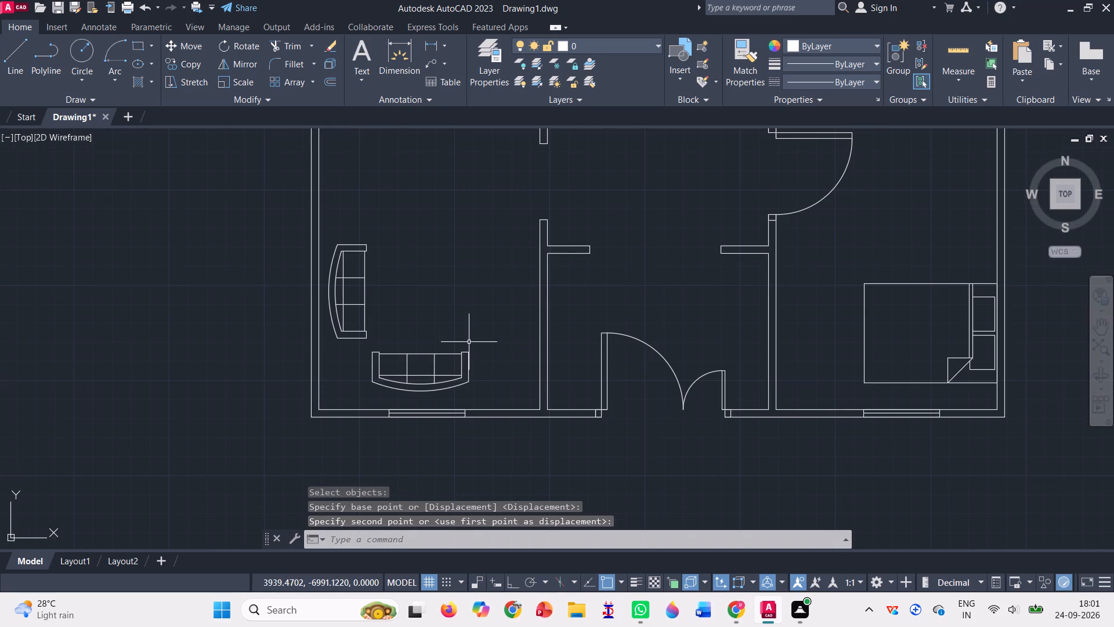
# Insert the Desk - 30 x 60 in. block from Home - Space Planner.dwg in the empty area left of the floor plan.
pyautogui.scroll(-1, 469, 342)
pyautogui.scroll(1, 469, 342)
pyautogui.scroll(-3, 444, 328)
pyautogui.scroll(1, 513, 225)
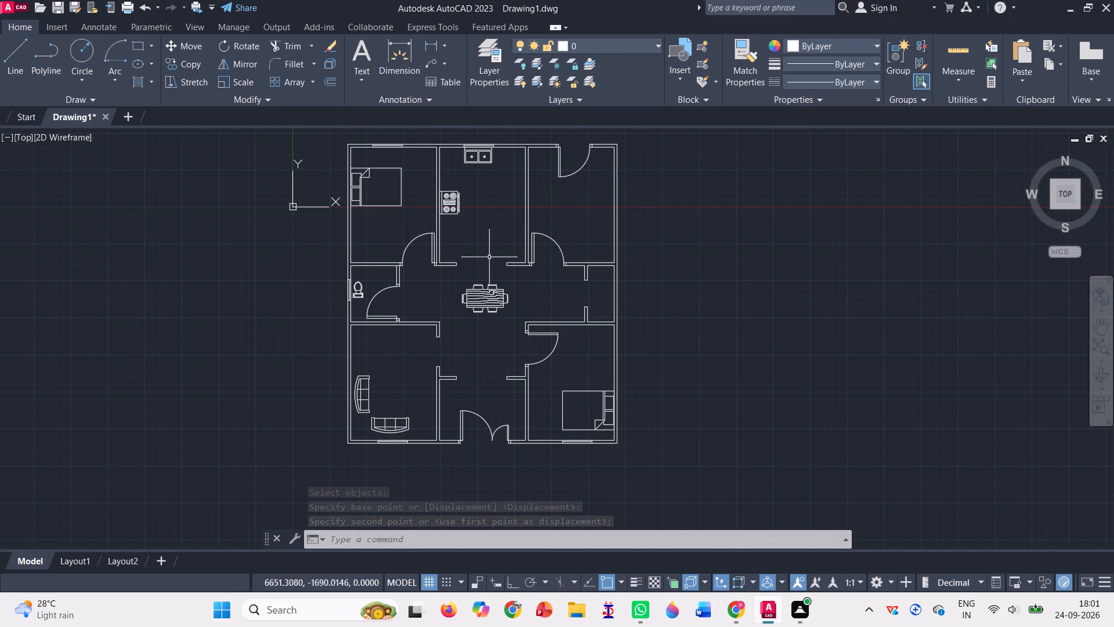
pyautogui.hotkey('ctrl', '2')
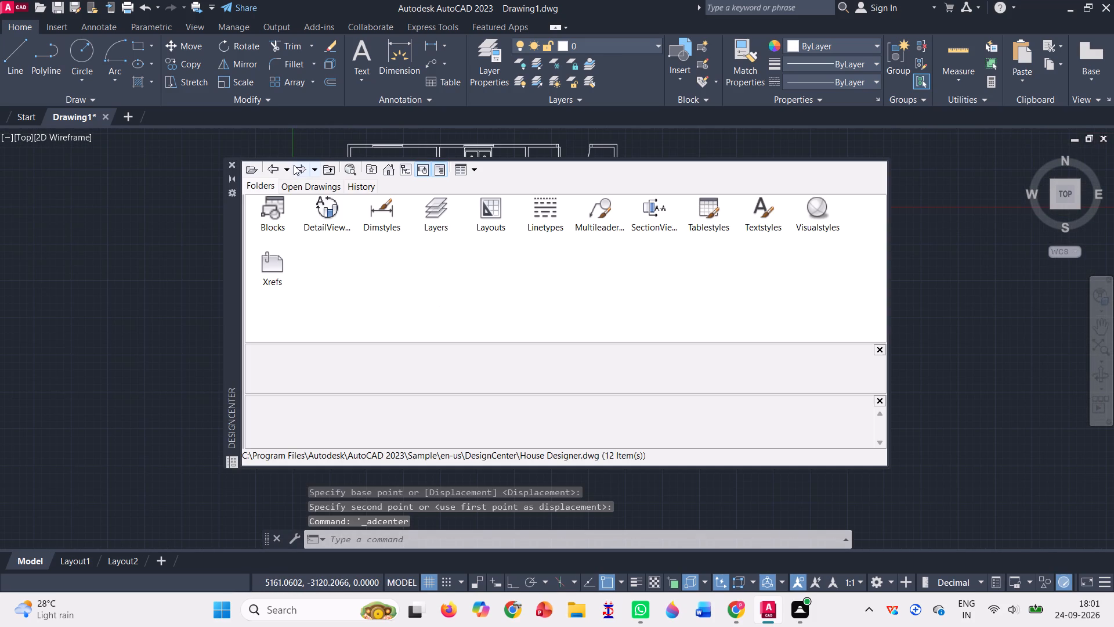
pyautogui.click(386, 164)
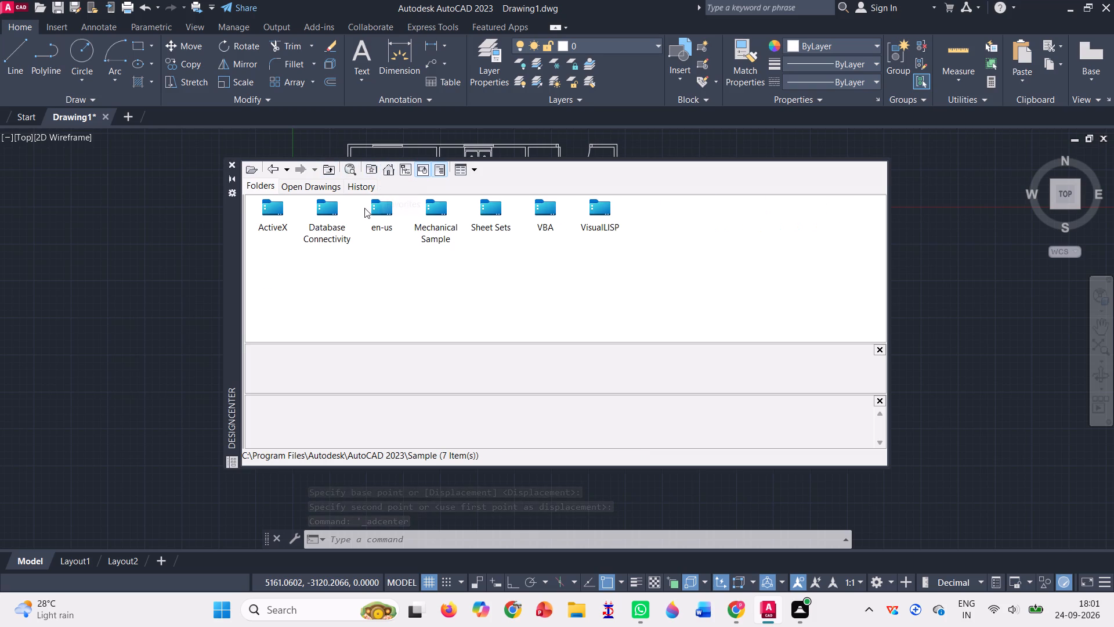
pyautogui.doubleClick(388, 208)
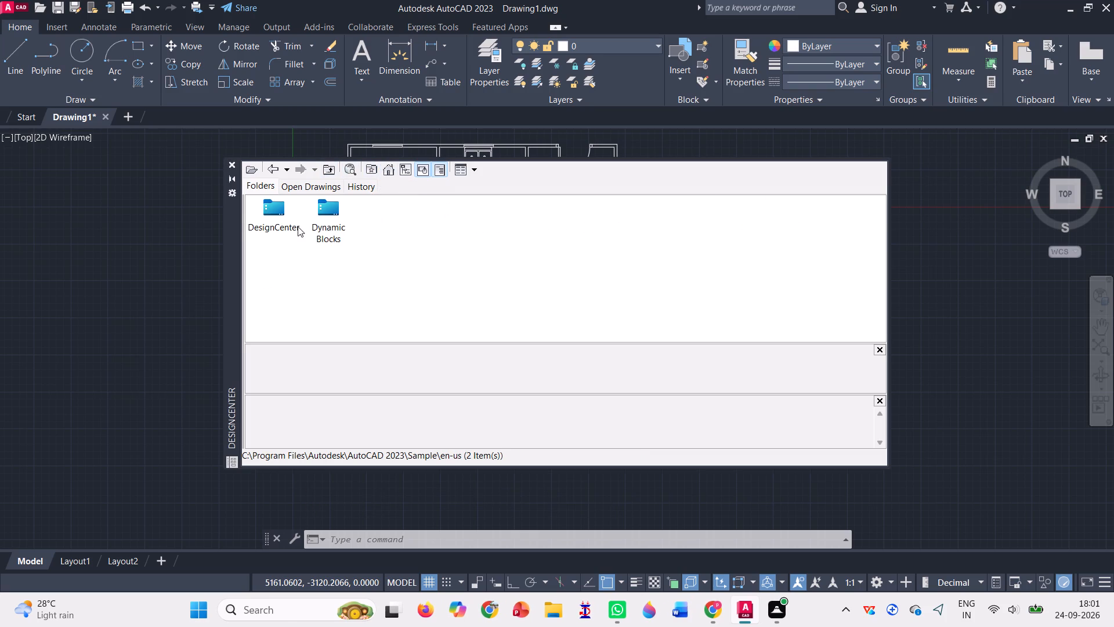
pyautogui.doubleClick(278, 202)
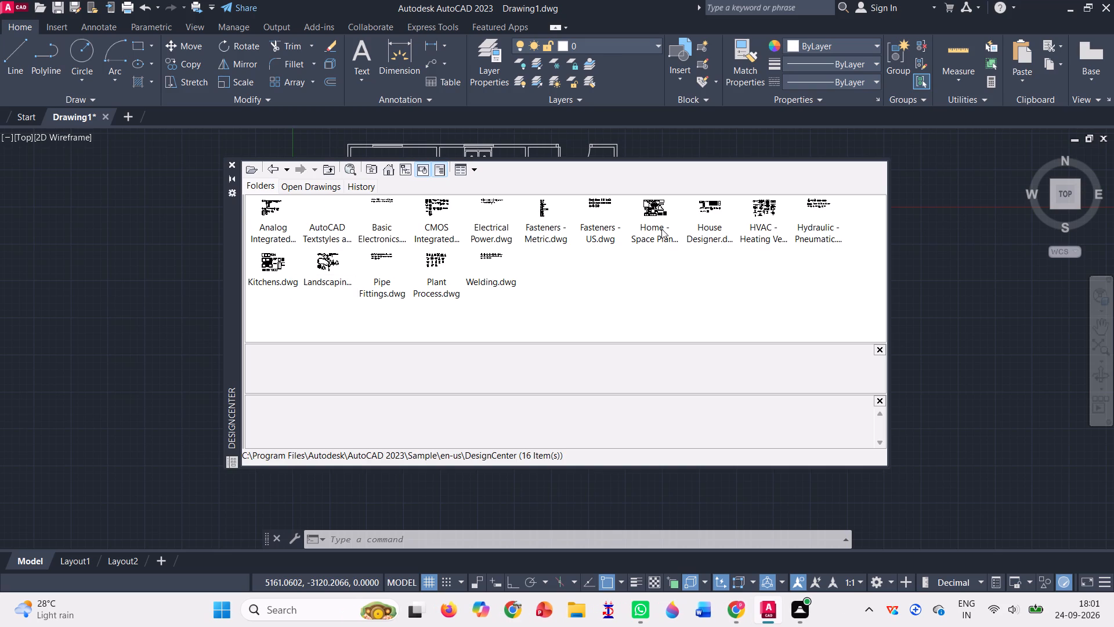
pyautogui.doubleClick(659, 209)
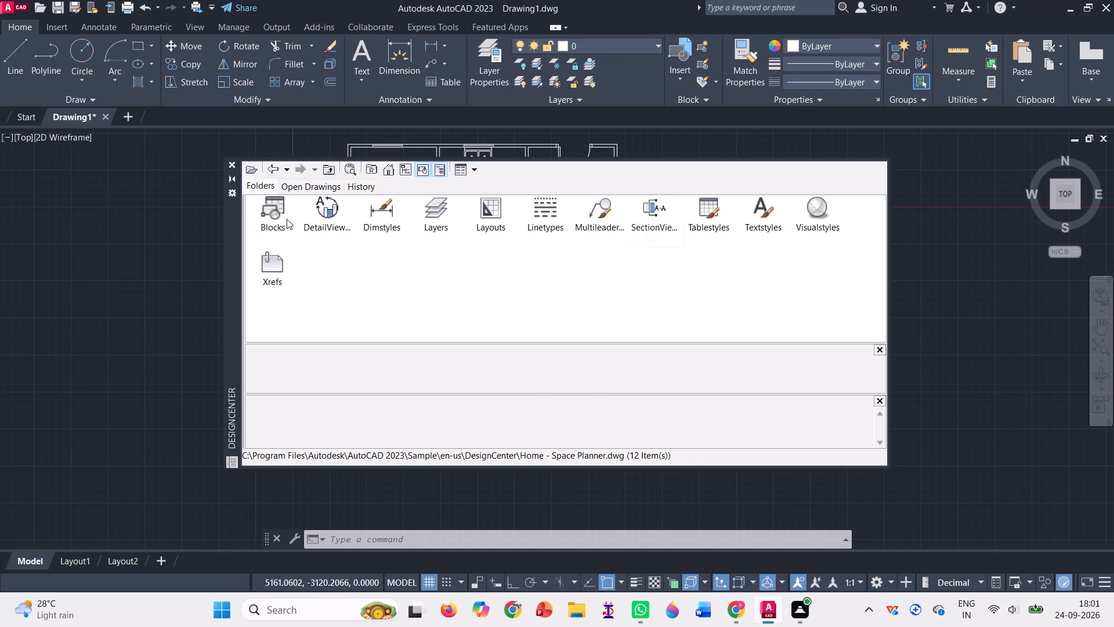
pyautogui.doubleClick(272, 211)
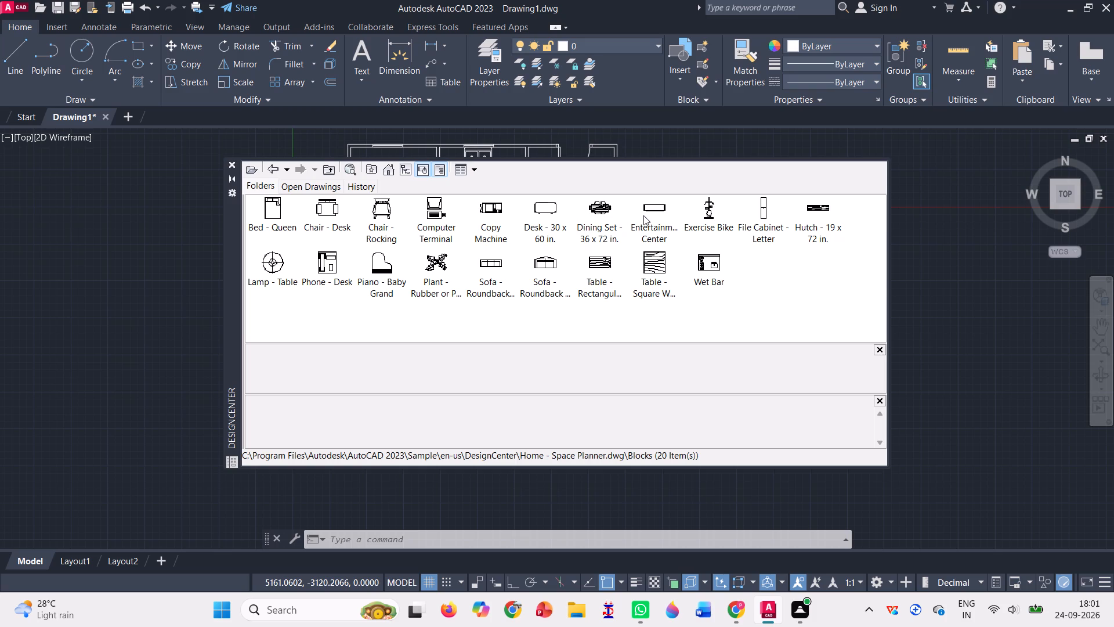
pyautogui.doubleClick(547, 210)
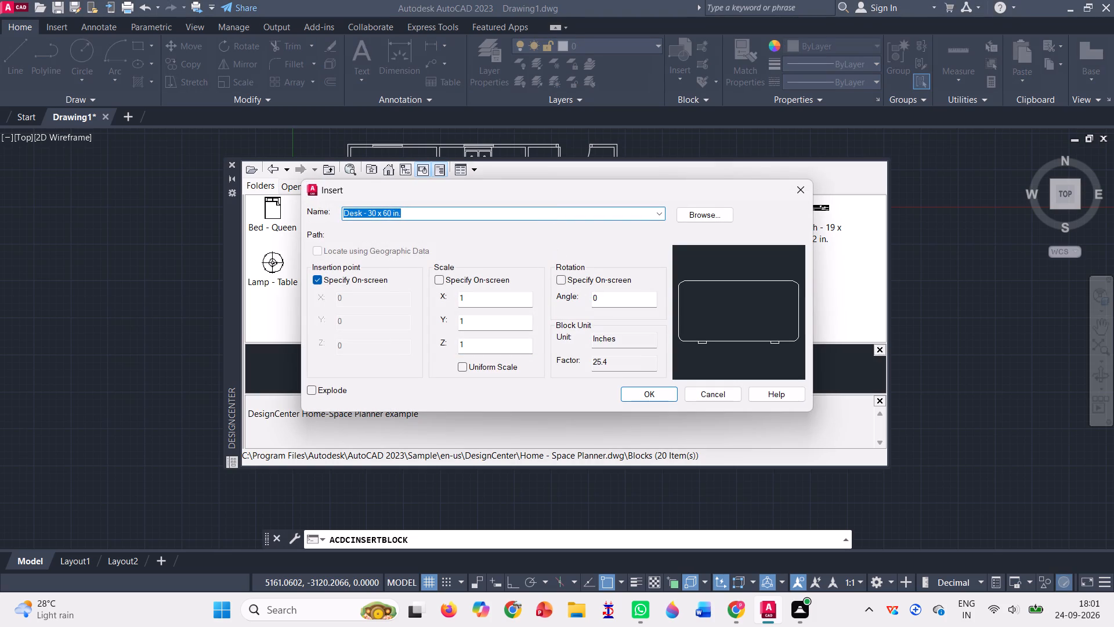
pyautogui.click(669, 390)
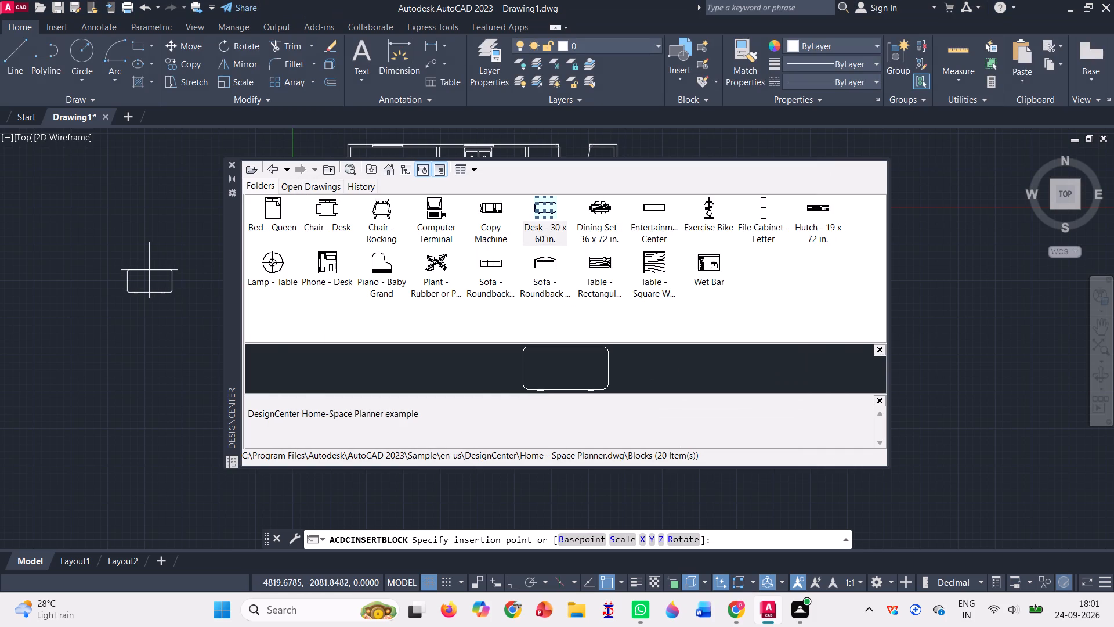
pyautogui.click(150, 270)
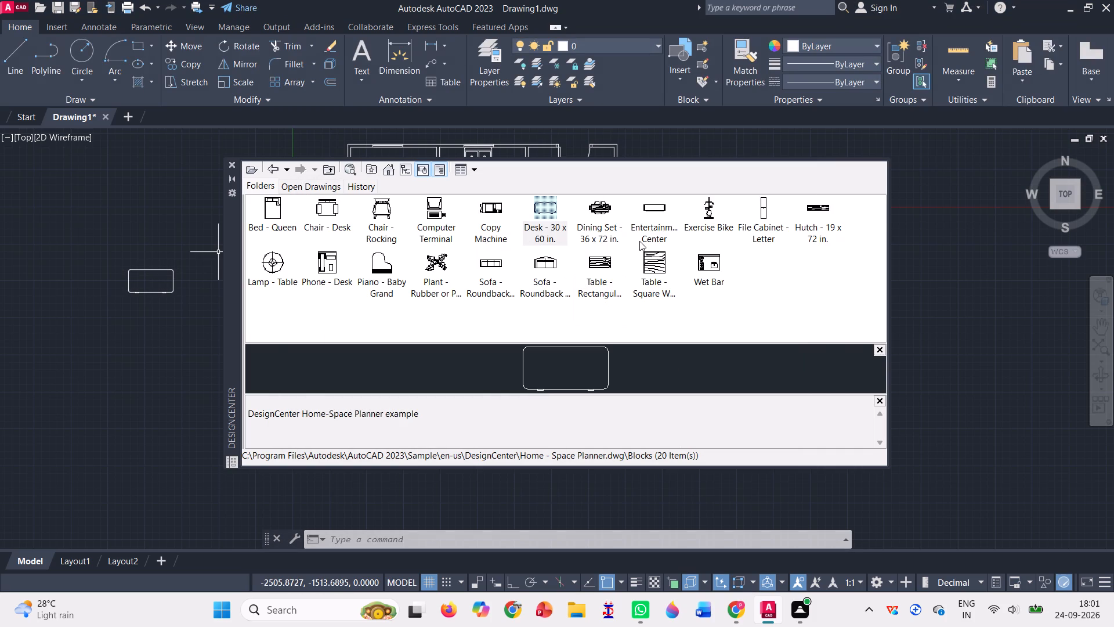
# Browse the blocks of House Designer.dwg and Landscaping.dwg in DesignCenter, then close it.
pyautogui.click(275, 165)
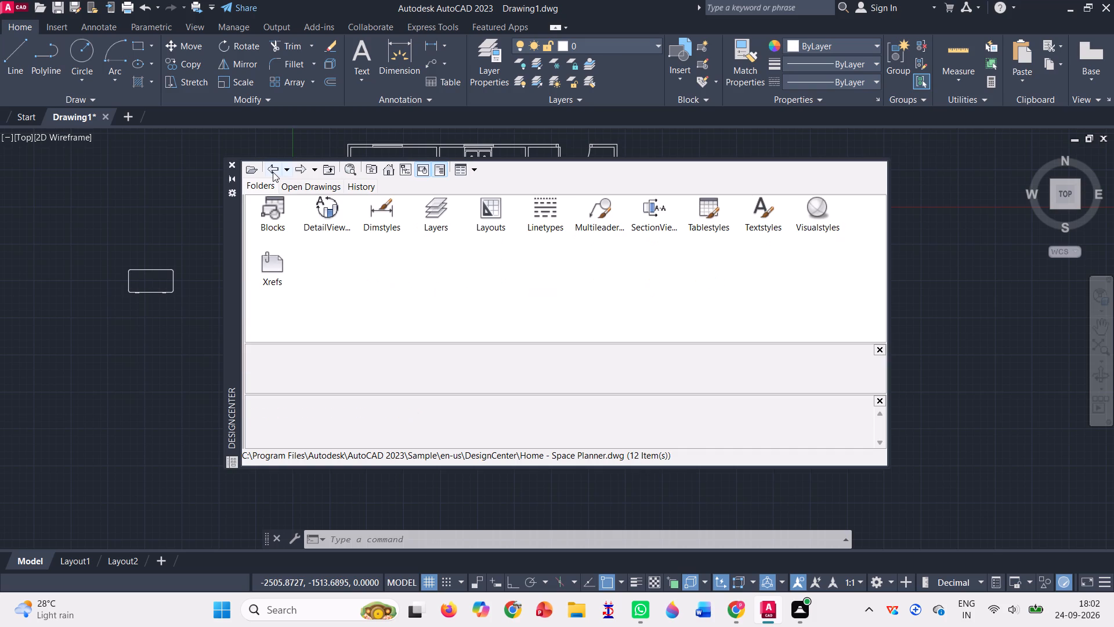
pyautogui.click(273, 172)
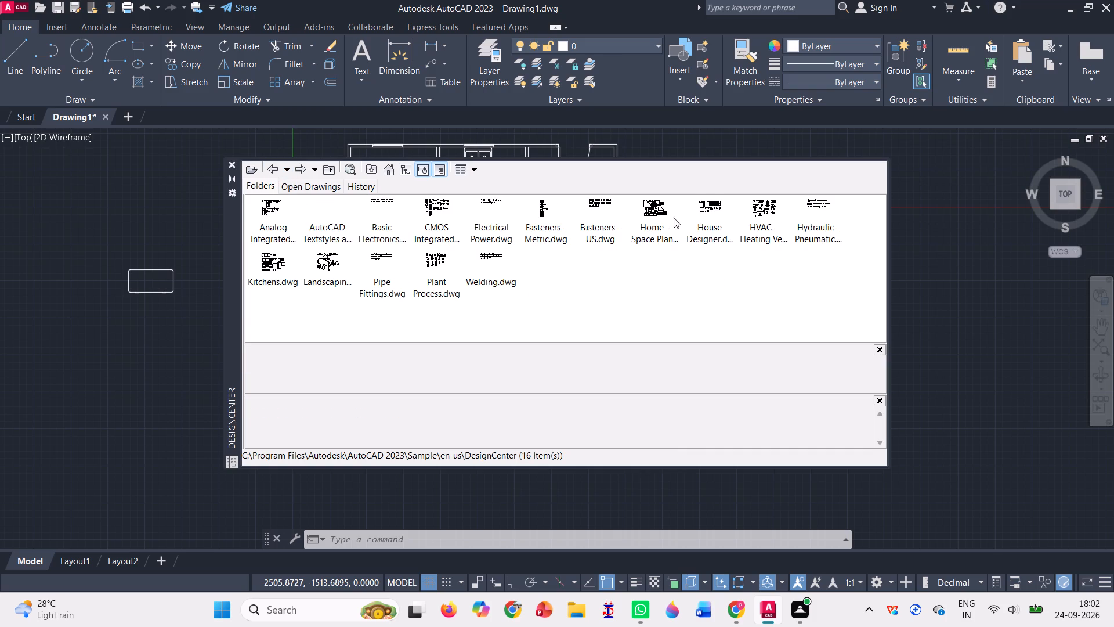
pyautogui.doubleClick(714, 218)
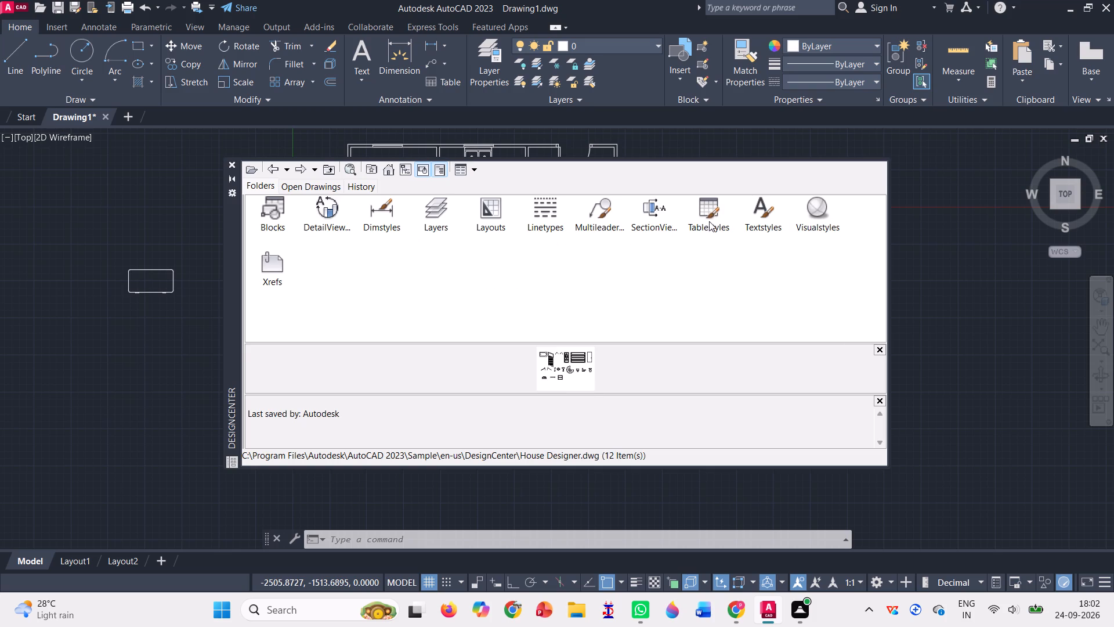
pyautogui.doubleClick(266, 206)
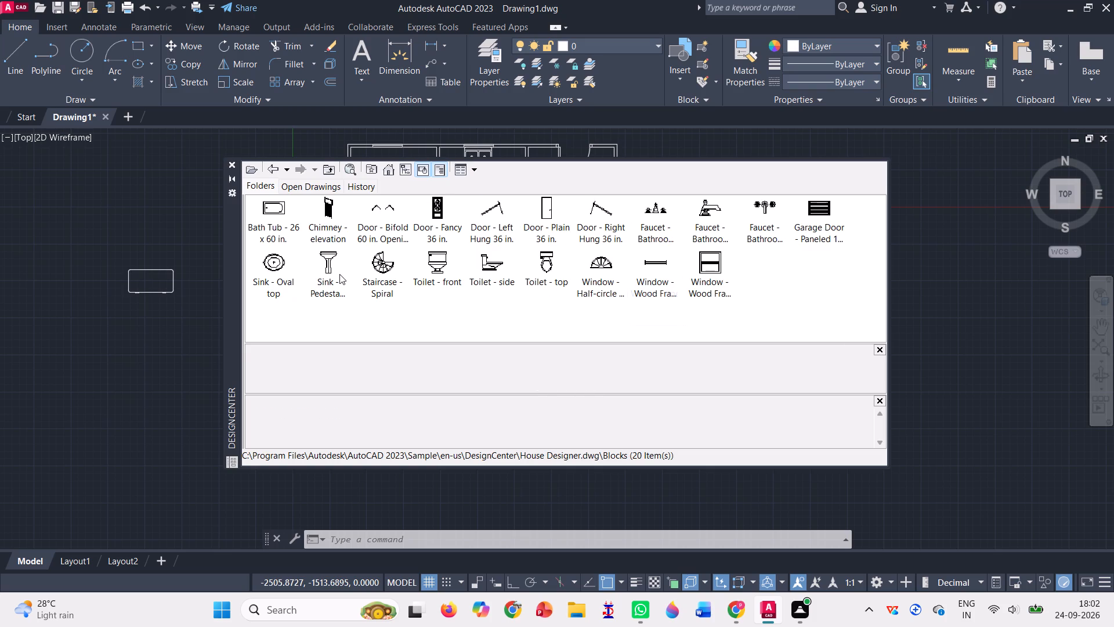
pyautogui.click(268, 164)
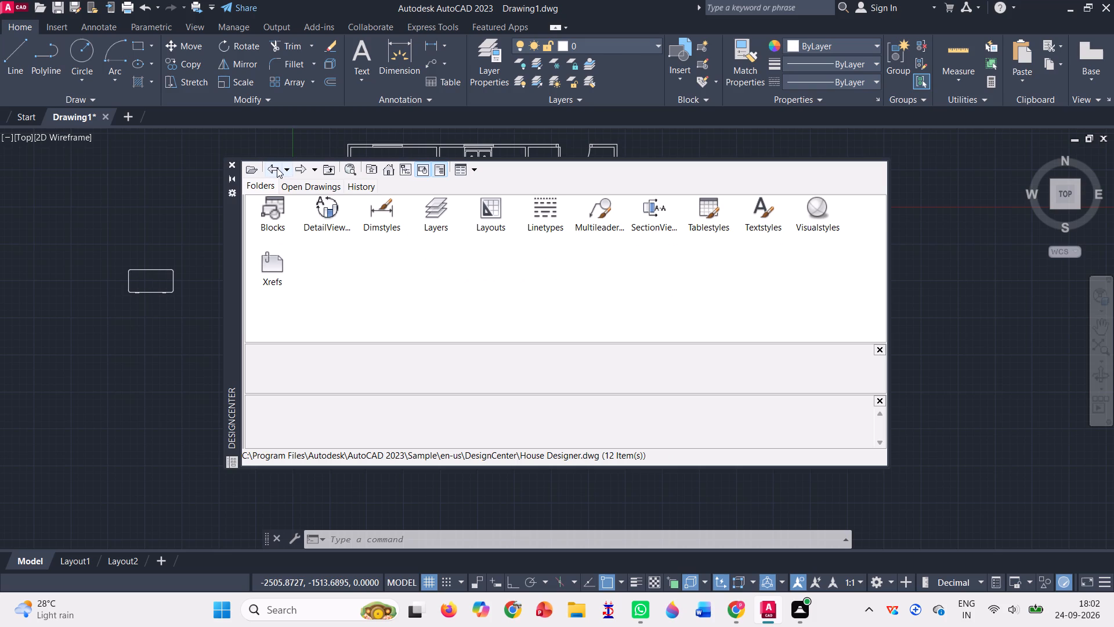
pyautogui.click(271, 171)
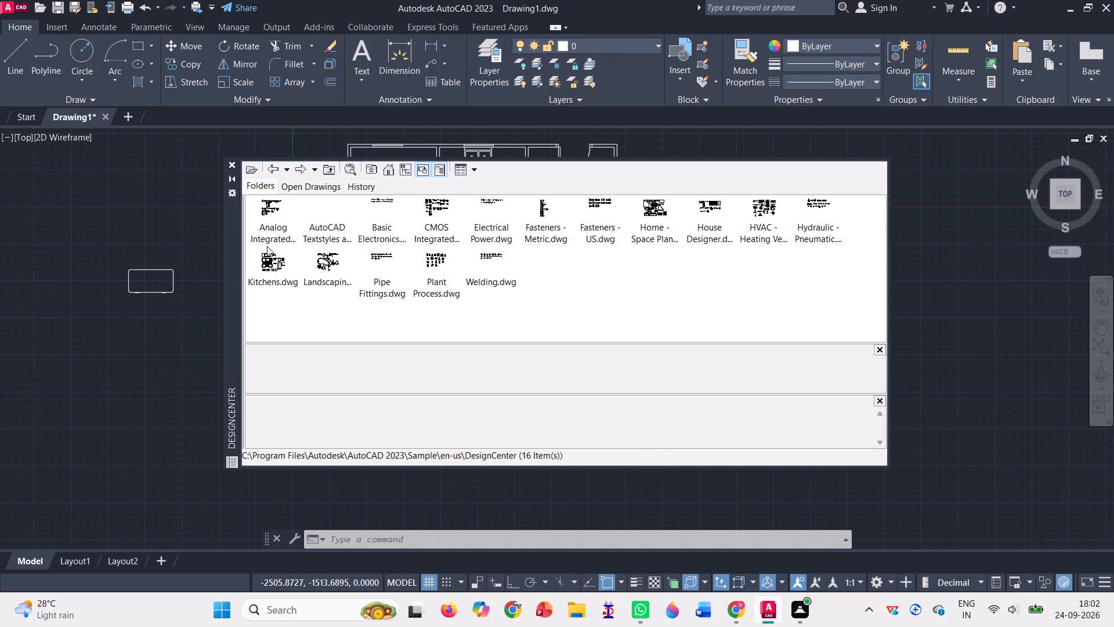
pyautogui.doubleClick(327, 260)
pyautogui.doubleClick(279, 212)
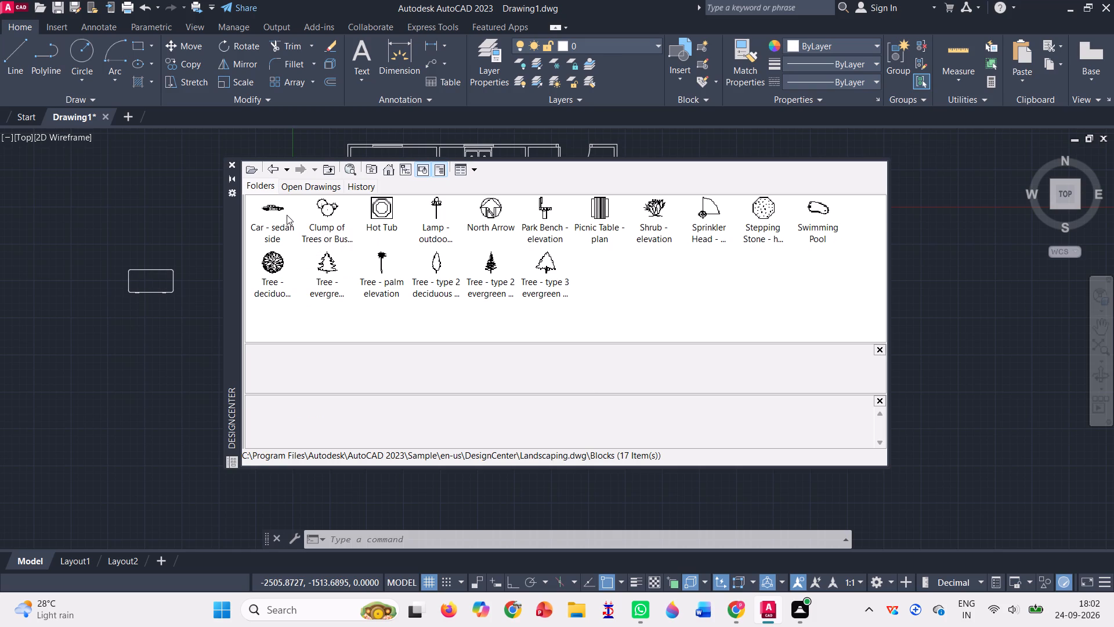
pyautogui.click(270, 169)
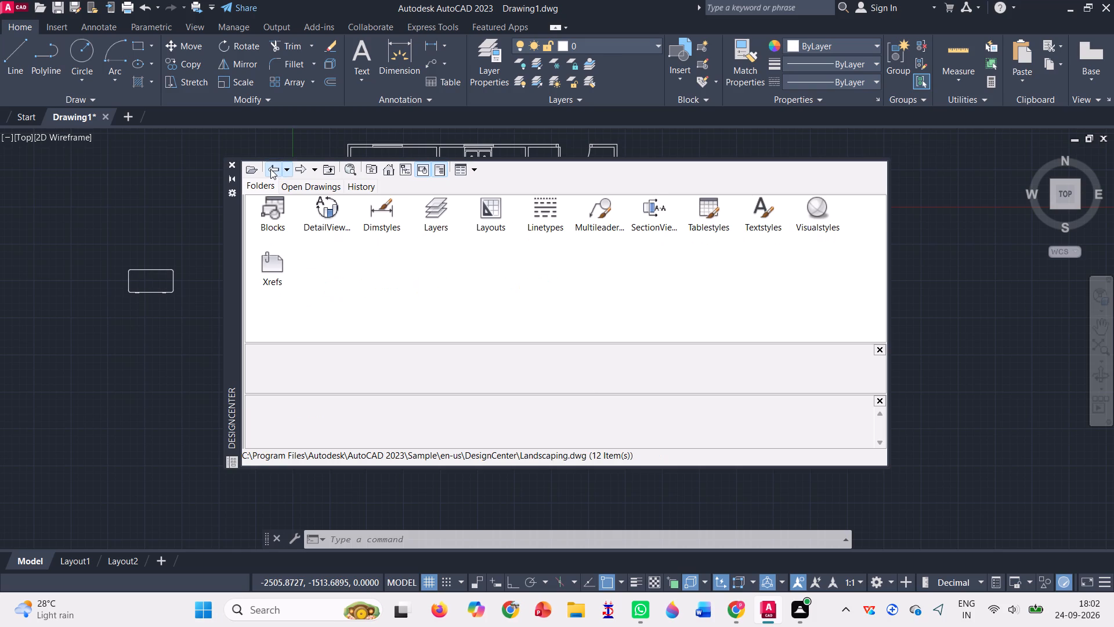
pyautogui.click(270, 169)
pyautogui.click(230, 164)
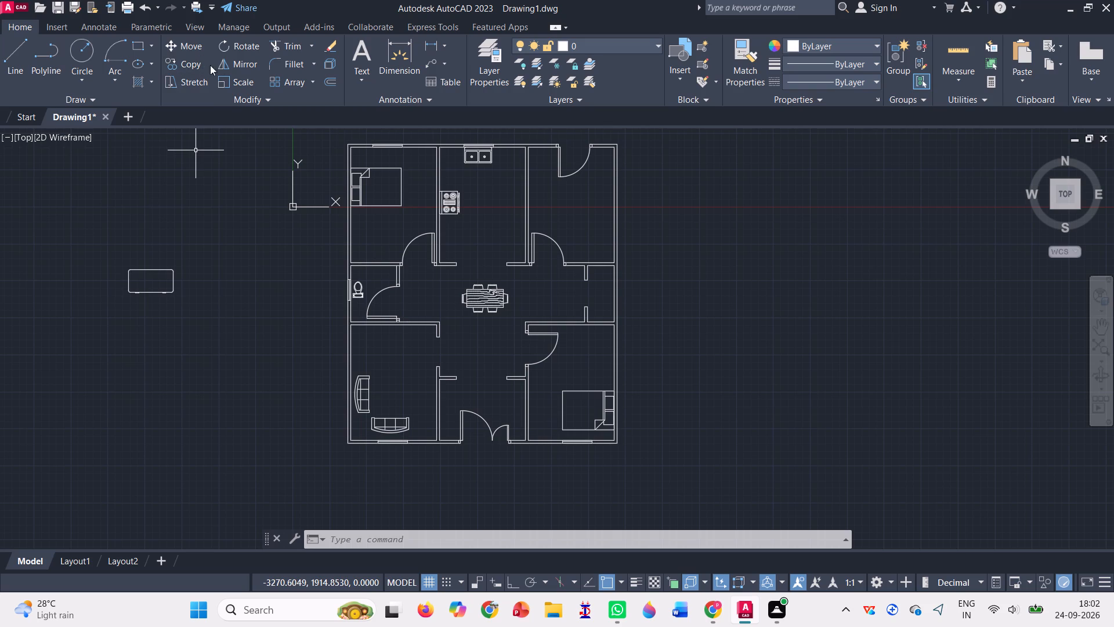
# Scale the desk beside the floor plan down to roughly an eighth of its size from its left edge.
pyautogui.click(227, 79)
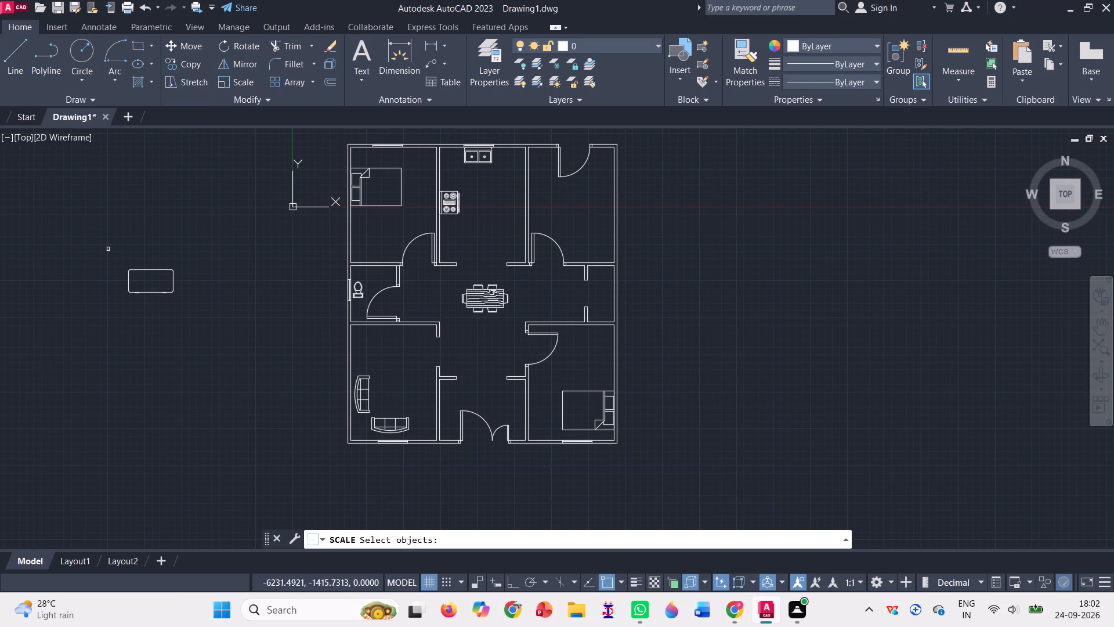
pyautogui.moveTo(108, 249); pyautogui.dragTo(121, 340)
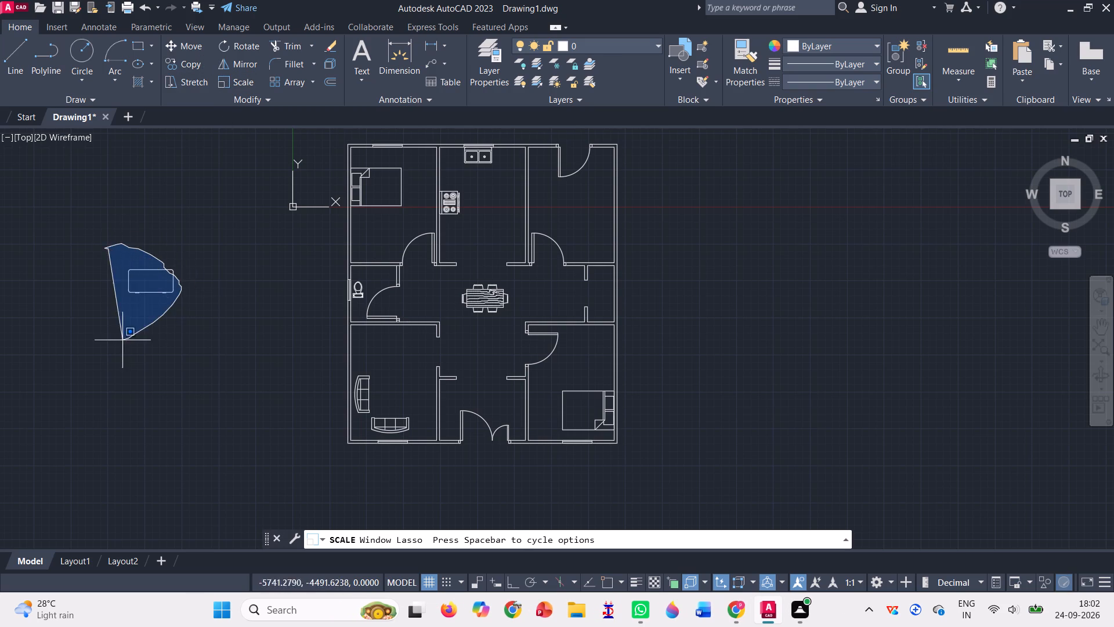
pyautogui.moveTo(121, 340); pyautogui.dragTo(119, 340)
pyautogui.moveTo(112, 264); pyautogui.dragTo(198, 280)
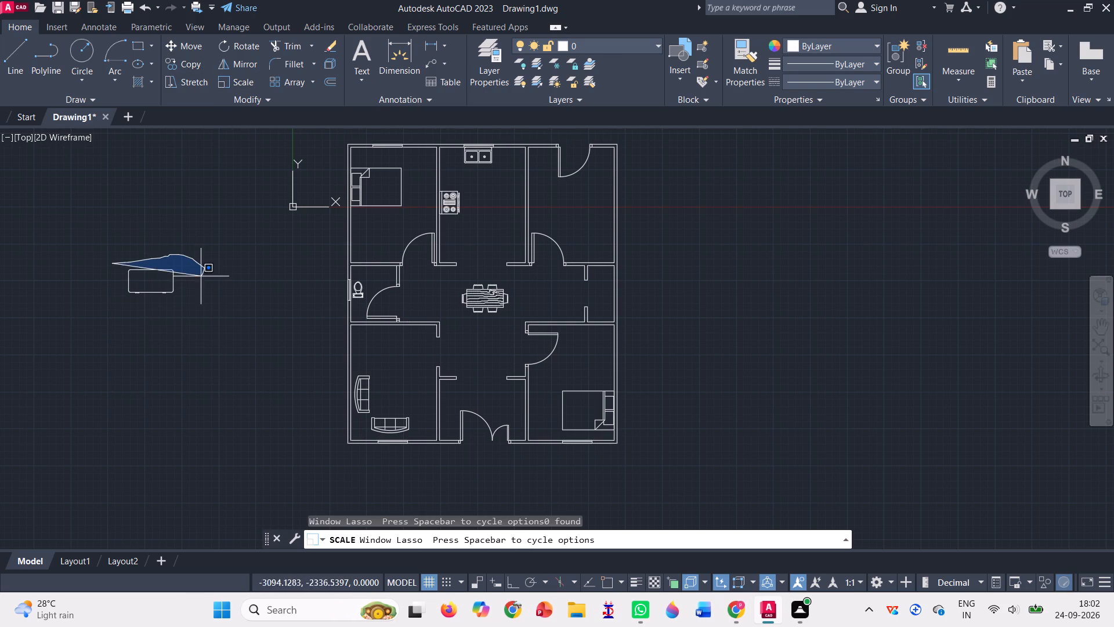
pyautogui.moveTo(198, 280); pyautogui.dragTo(78, 379)
pyautogui.press('Return')
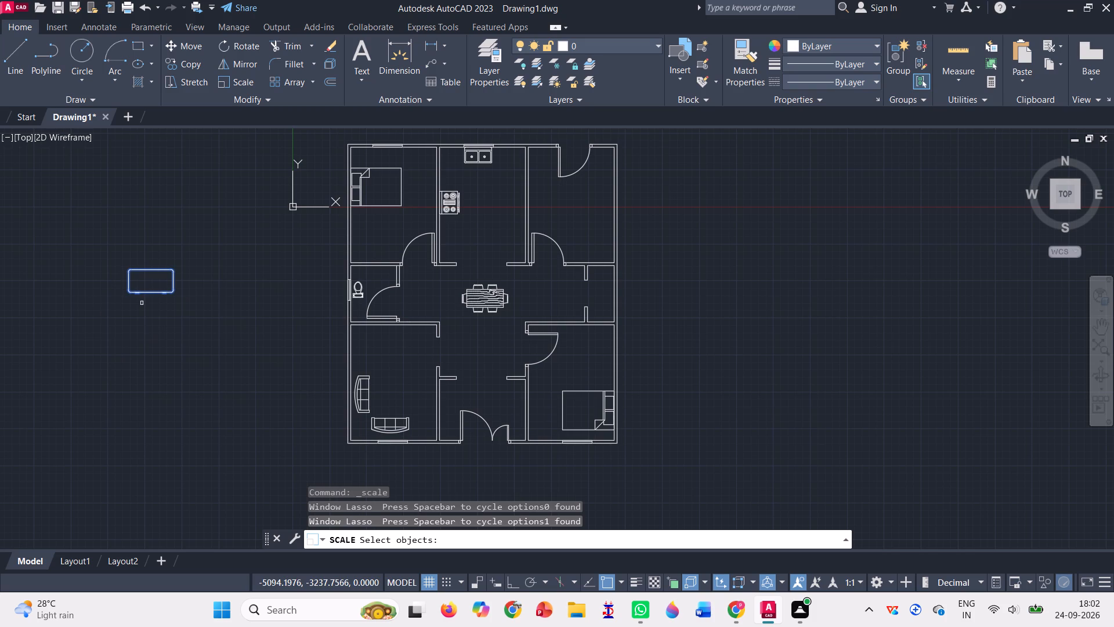
pyautogui.click(125, 276)
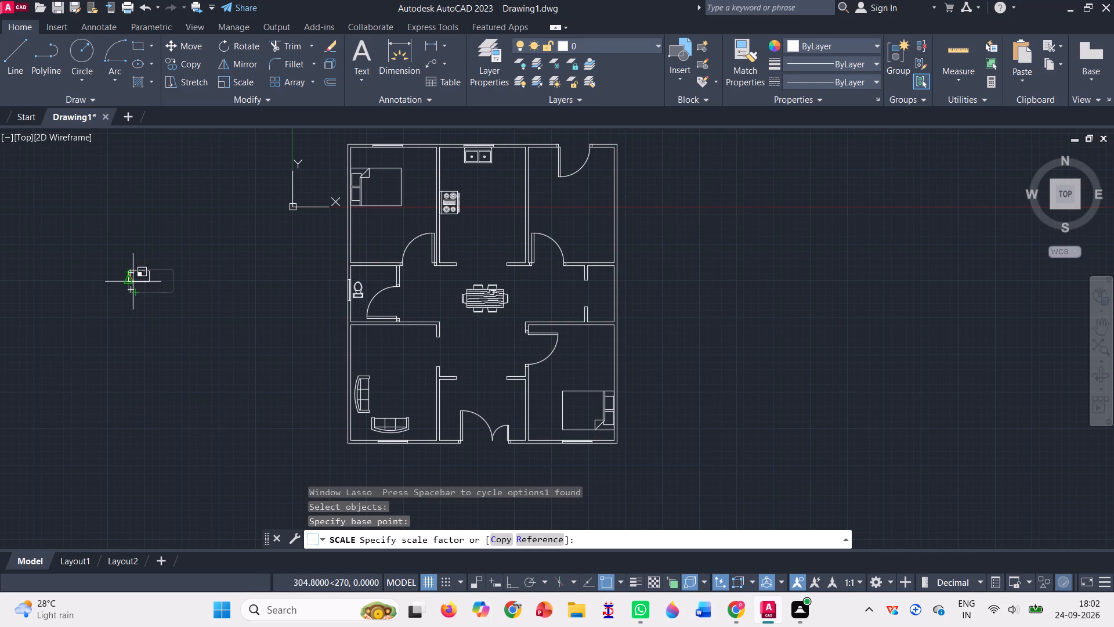
pyautogui.click(136, 280)
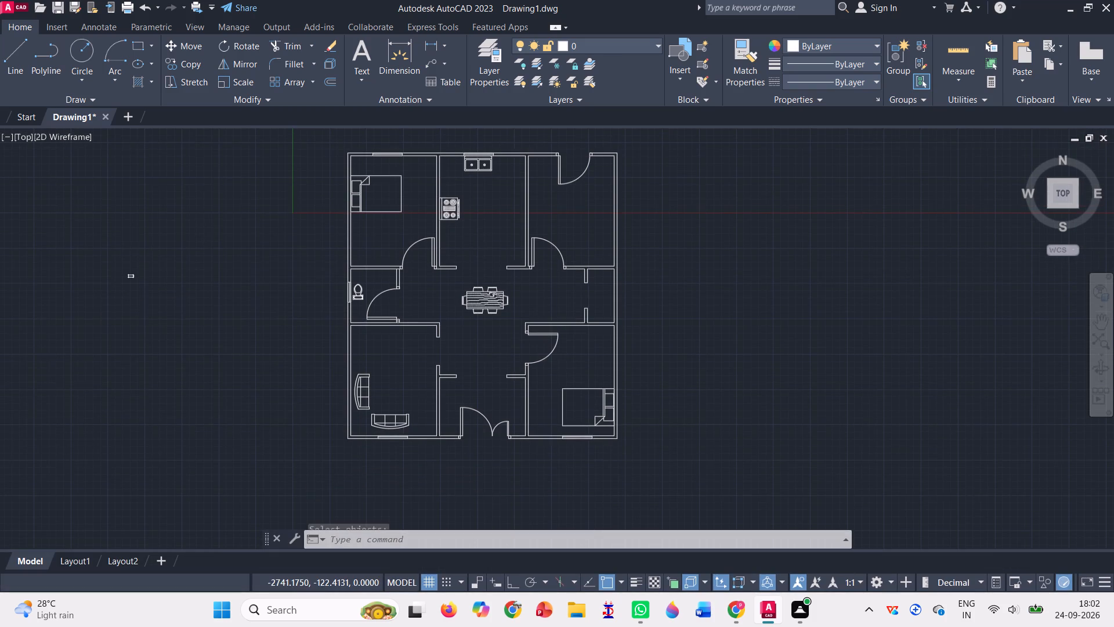
# Scale the small desk up to about twice its size from its upper-left corner.
pyautogui.scroll(5, 97, 262)
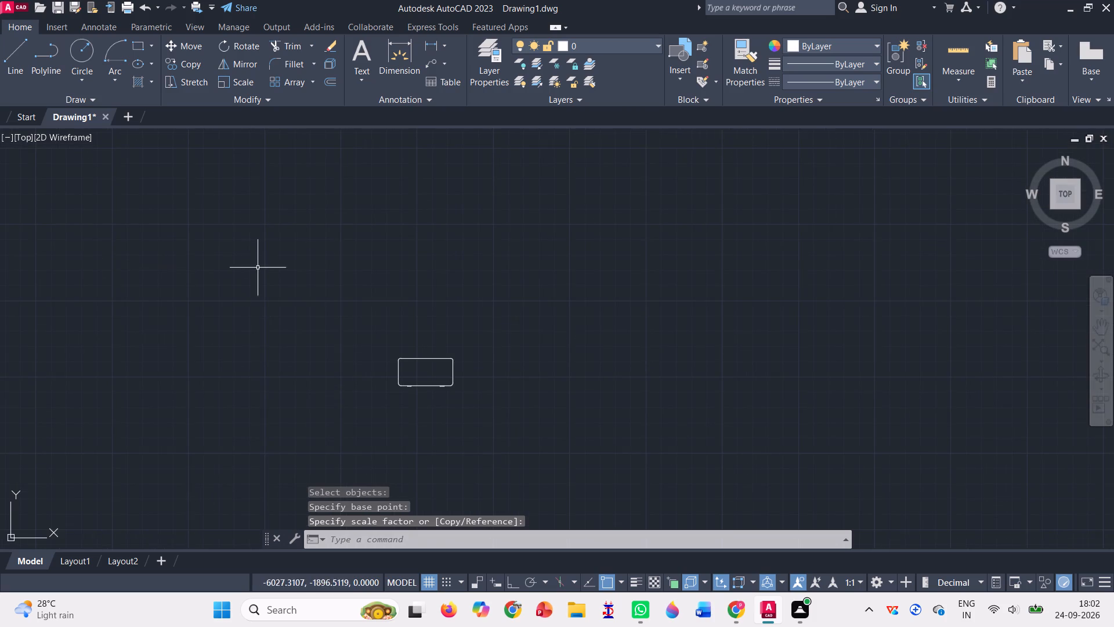
pyautogui.scroll(-1, 283, 302)
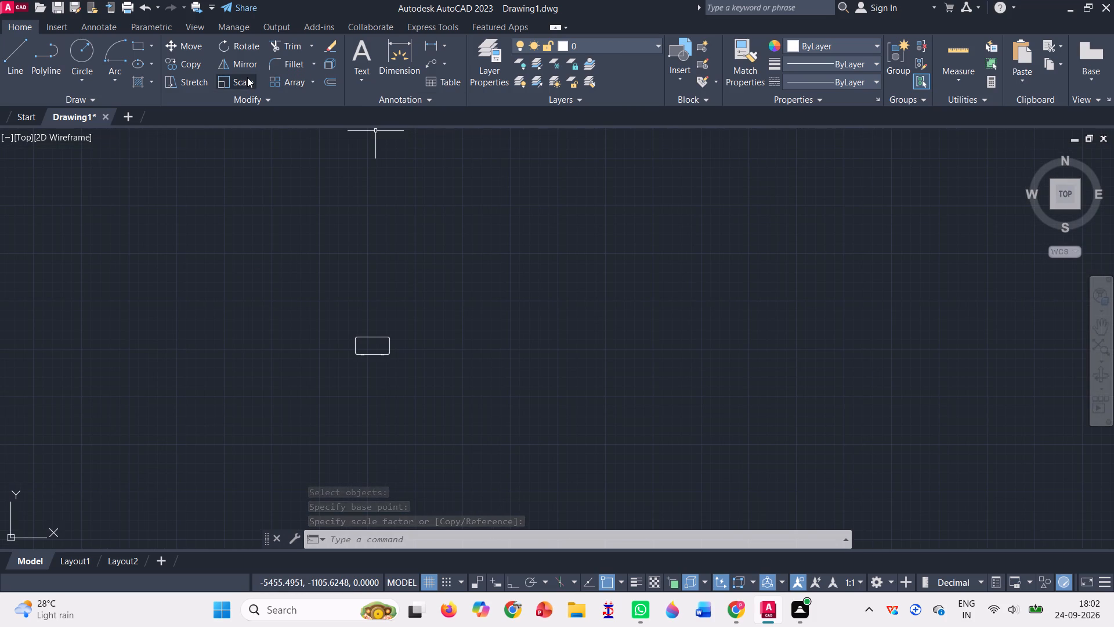
pyautogui.click(247, 77)
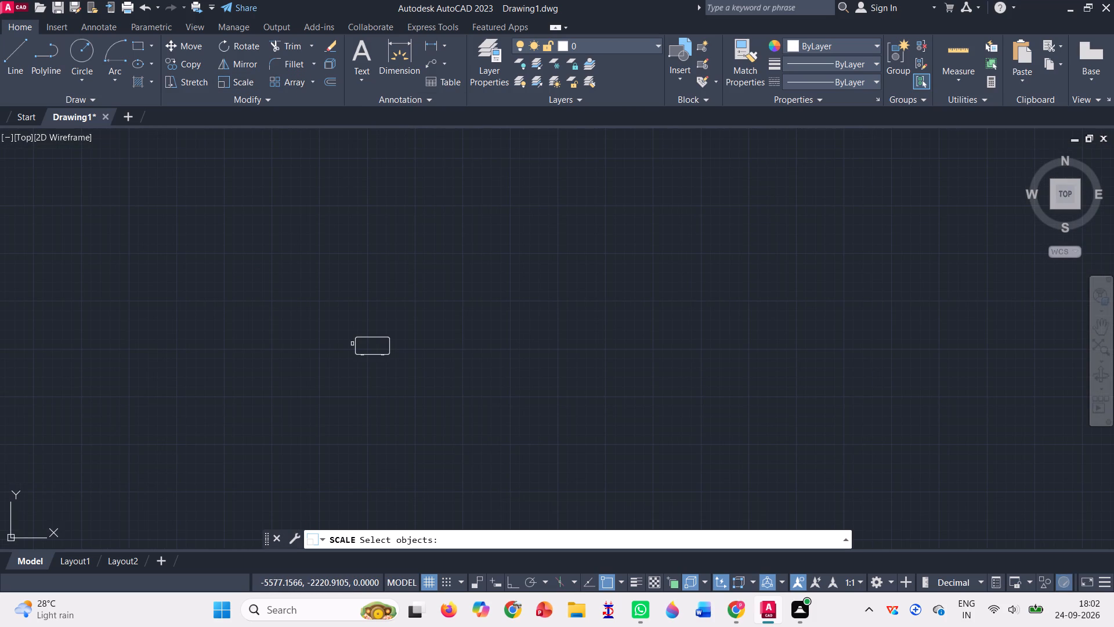
pyautogui.click(356, 351)
pyautogui.press('Return')
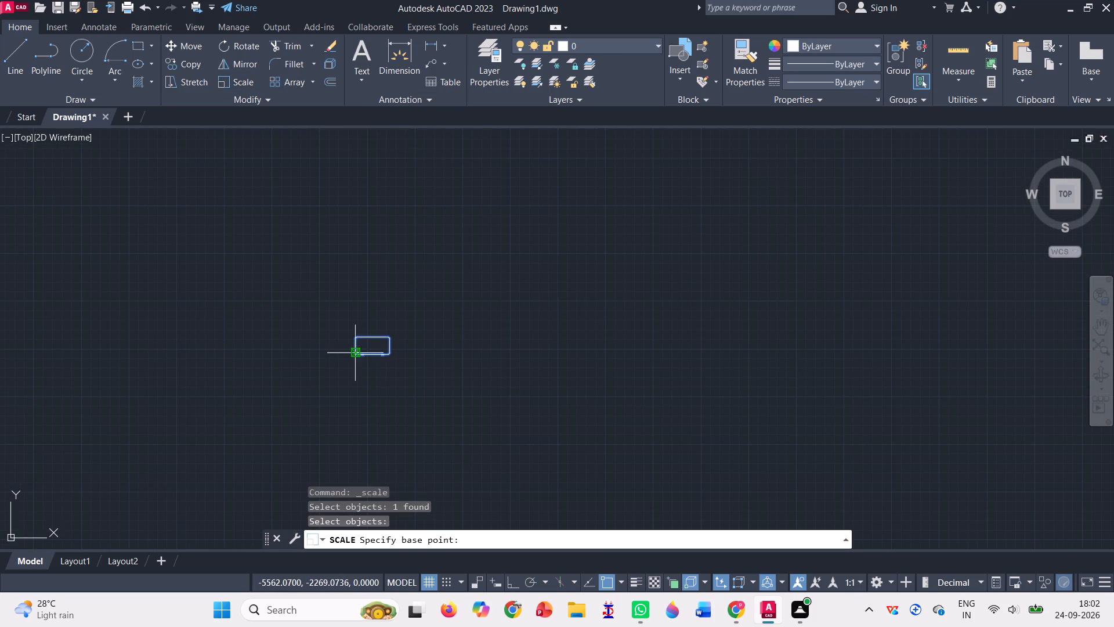
pyautogui.click(356, 337)
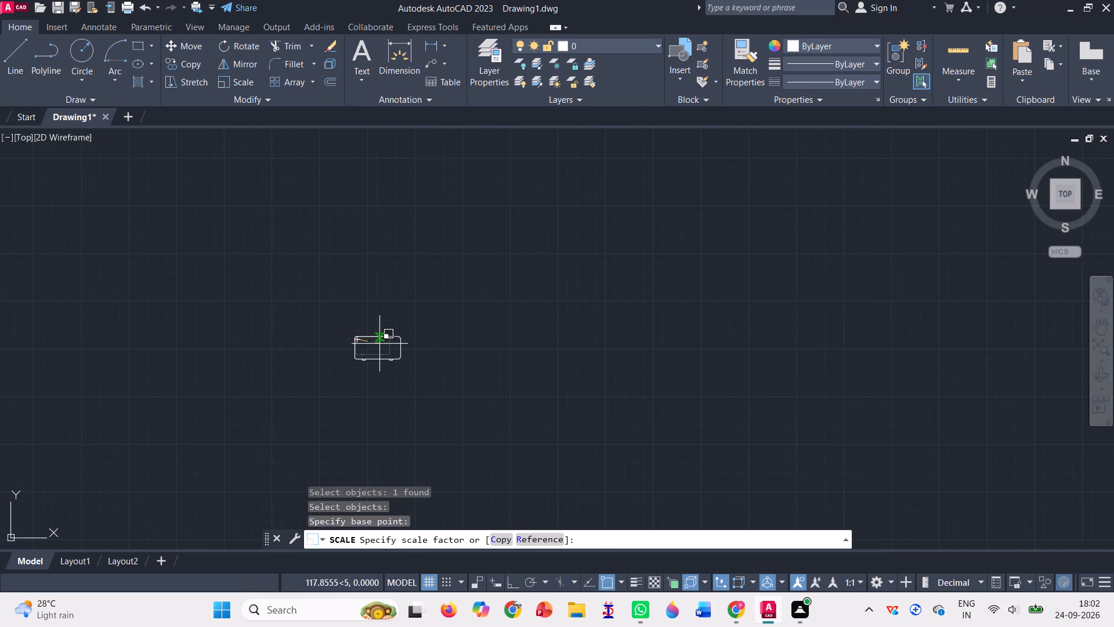
pyautogui.click(388, 349)
# Copy the scaled desk from its upper-left corner into the lower-left living room as a coffee table between the two sofas.
pyautogui.scroll(-3, 365, 285)
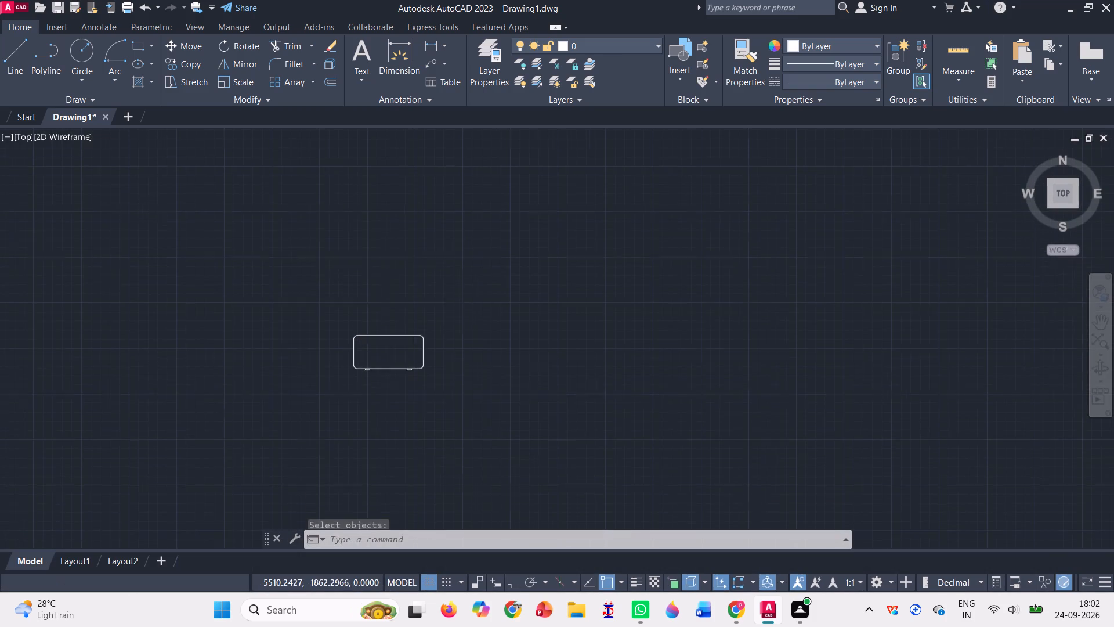
pyautogui.scroll(-2, 363, 285)
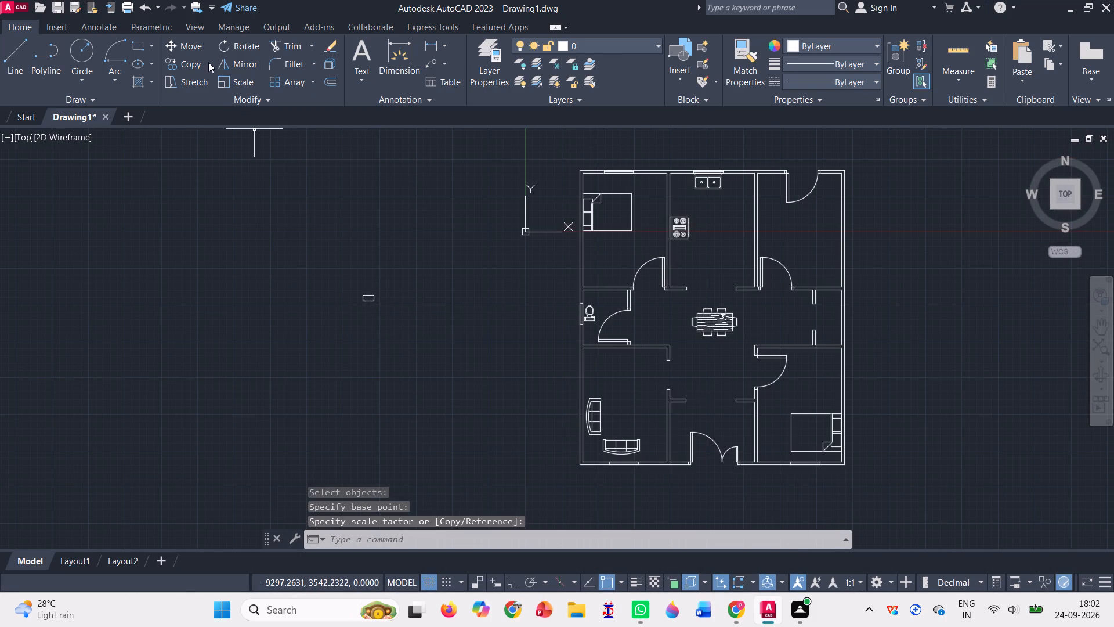
pyautogui.click(188, 63)
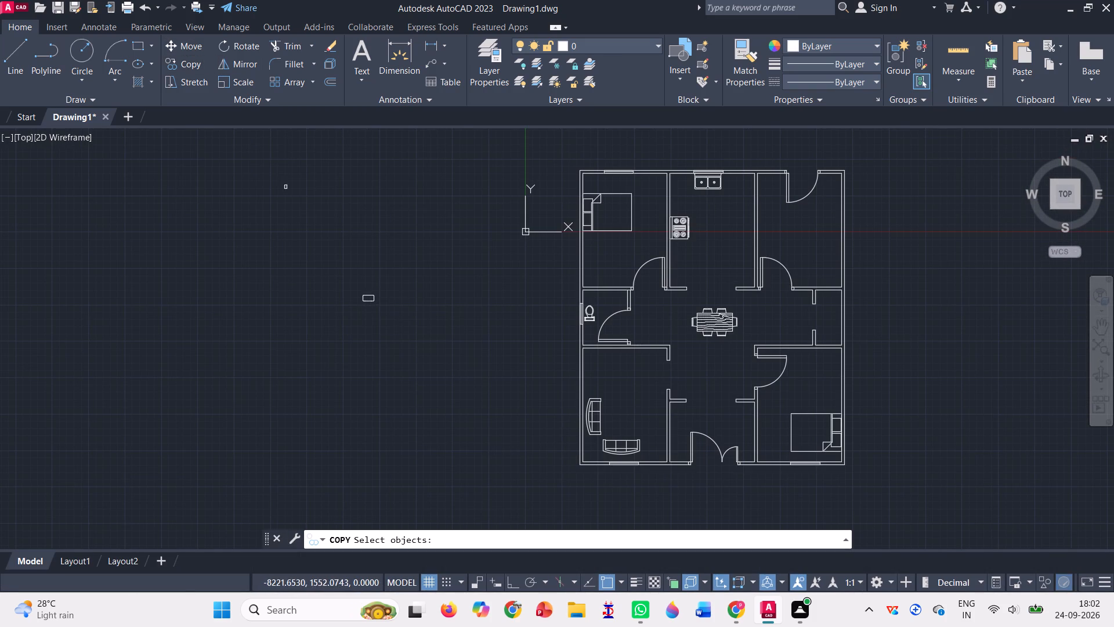
pyautogui.moveTo(348, 302); pyautogui.dragTo(355, 290)
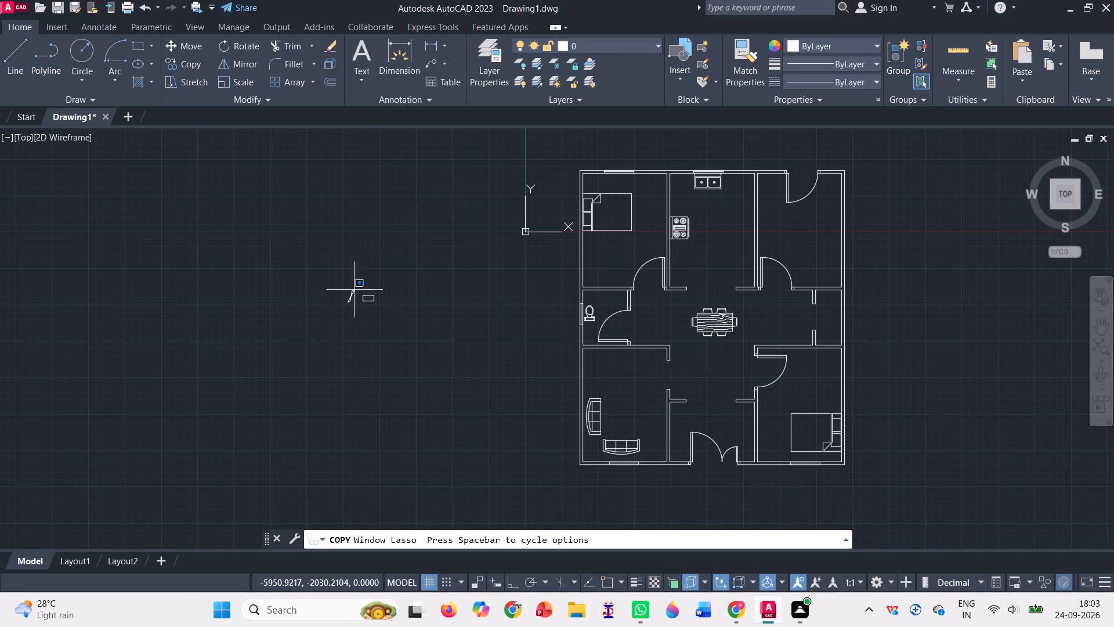
pyautogui.moveTo(355, 290); pyautogui.dragTo(379, 305)
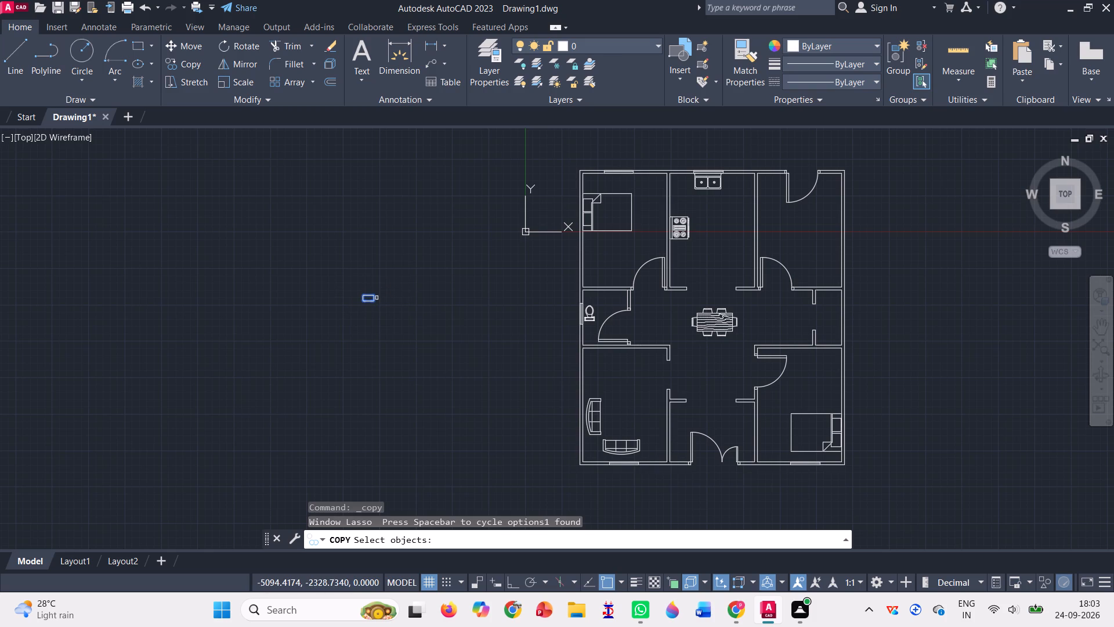
pyautogui.press('Return')
pyautogui.click(364, 293)
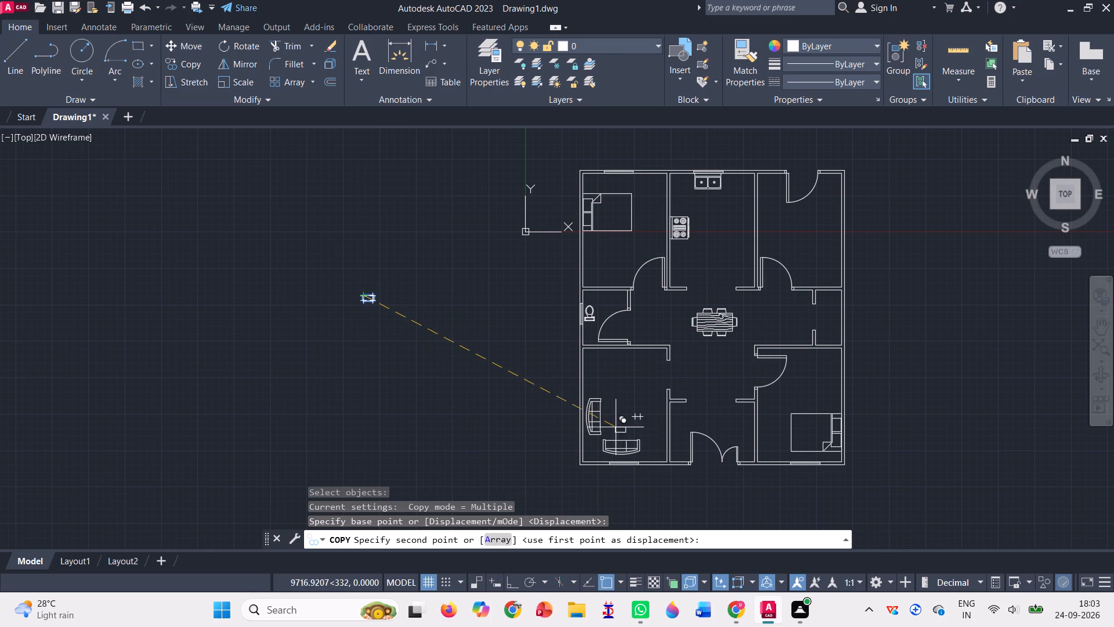
pyautogui.scroll(2, 624, 431)
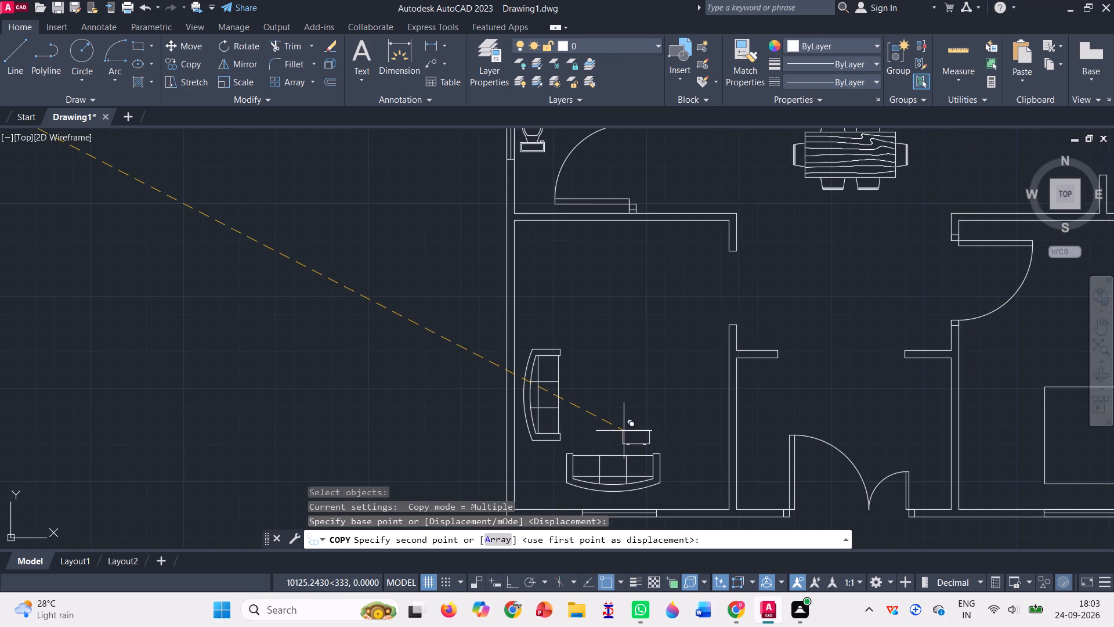
pyautogui.scroll(1, 624, 431)
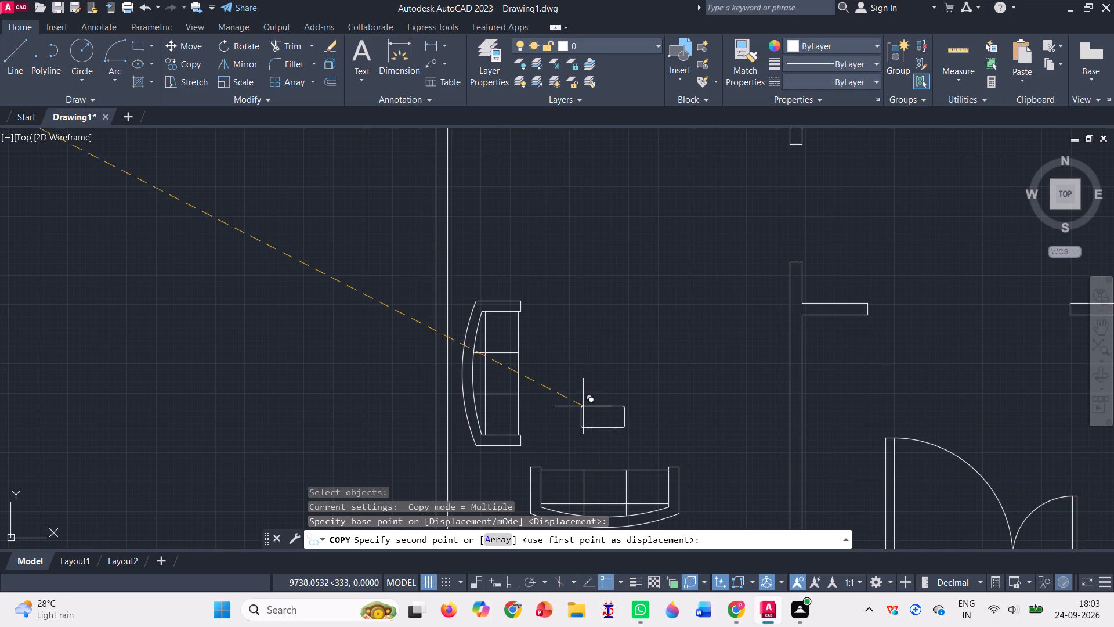
pyautogui.click(572, 410)
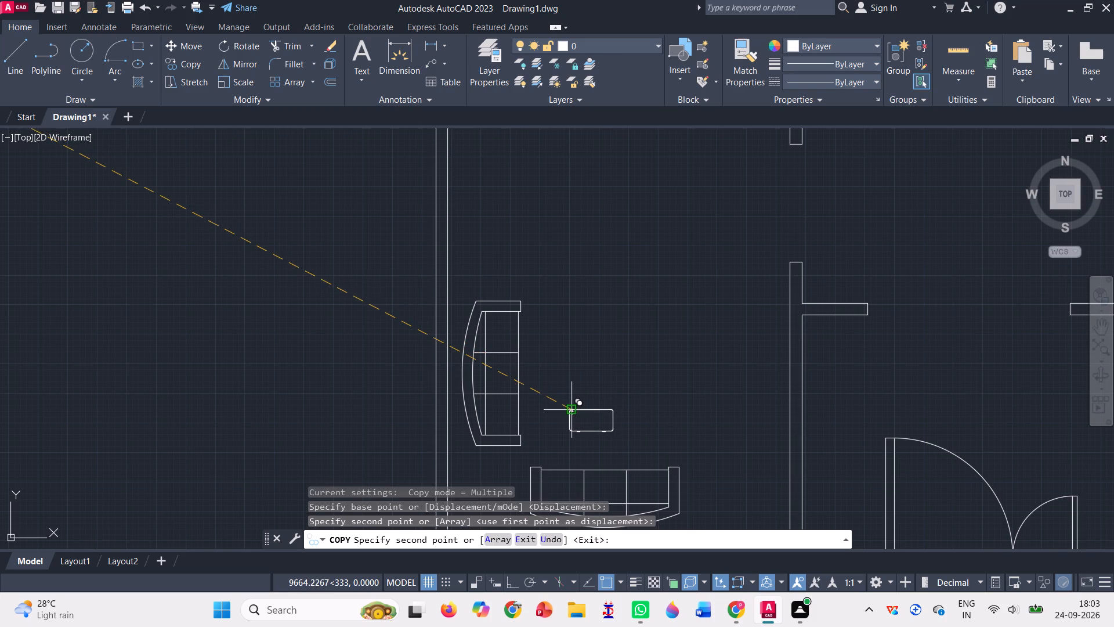
pyautogui.scroll(-1, 145, 278)
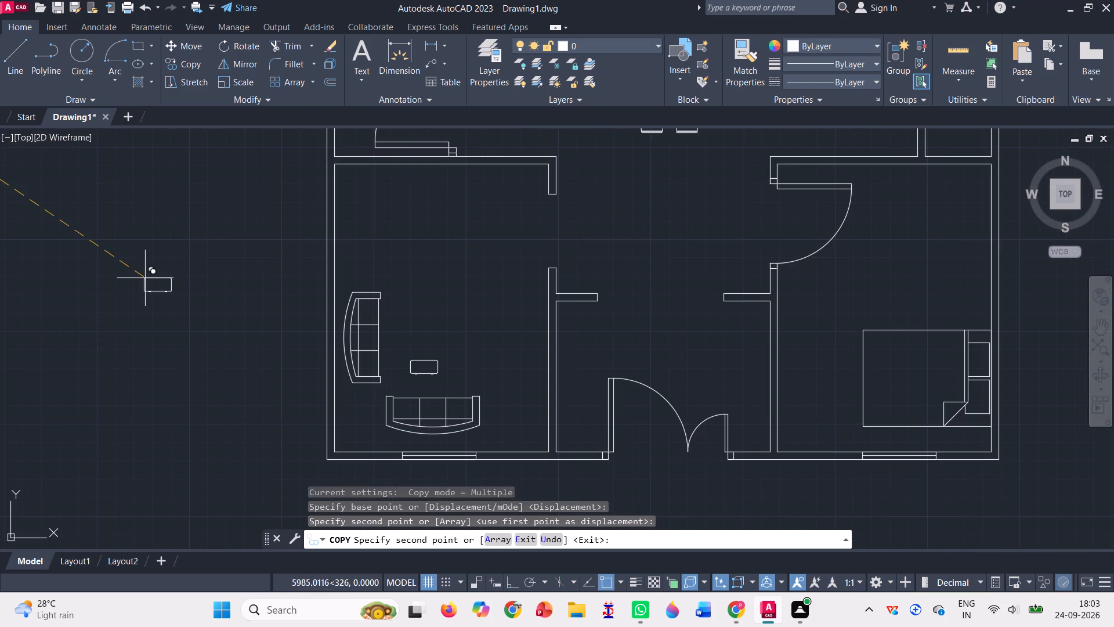
pyautogui.scroll(-2, 145, 278)
pyautogui.scroll(-1, 619, 309)
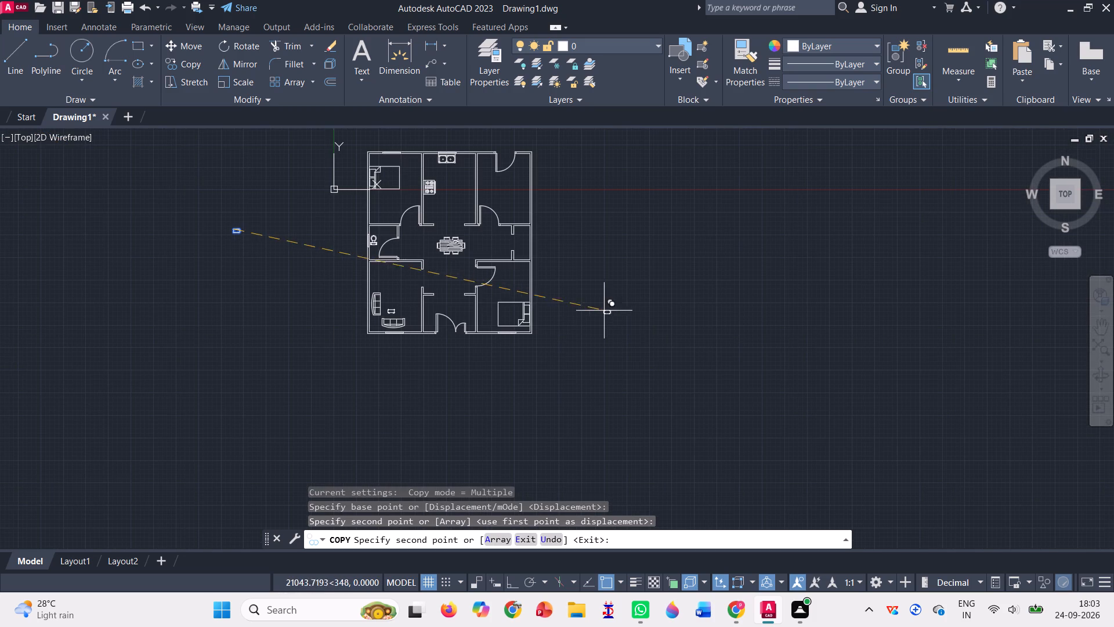
pyautogui.scroll(2, 263, 222)
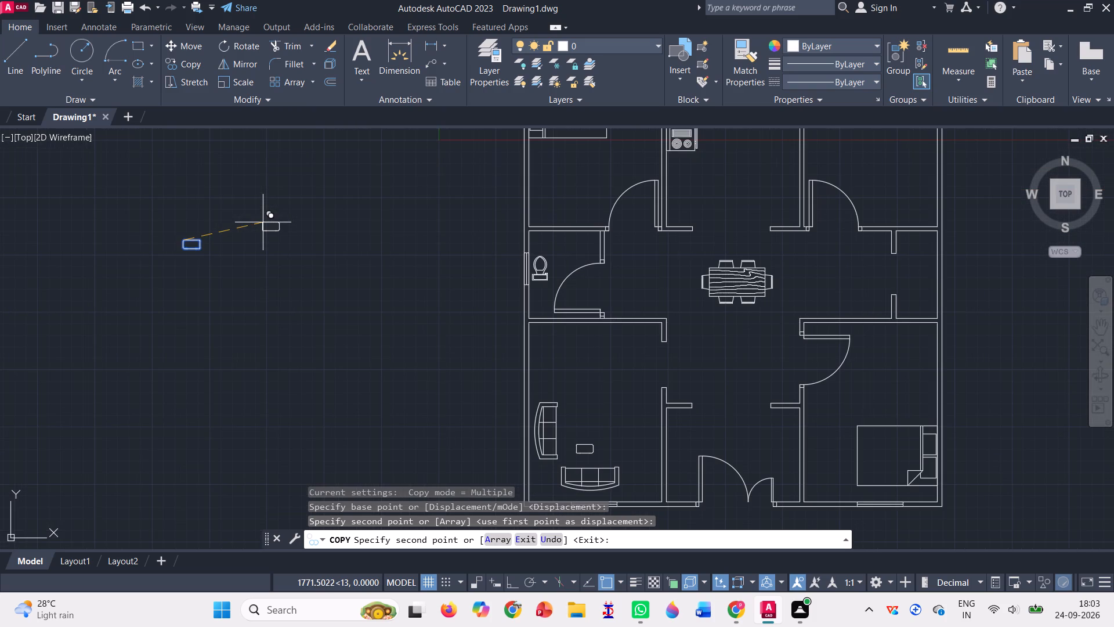
pyautogui.press('Escape')
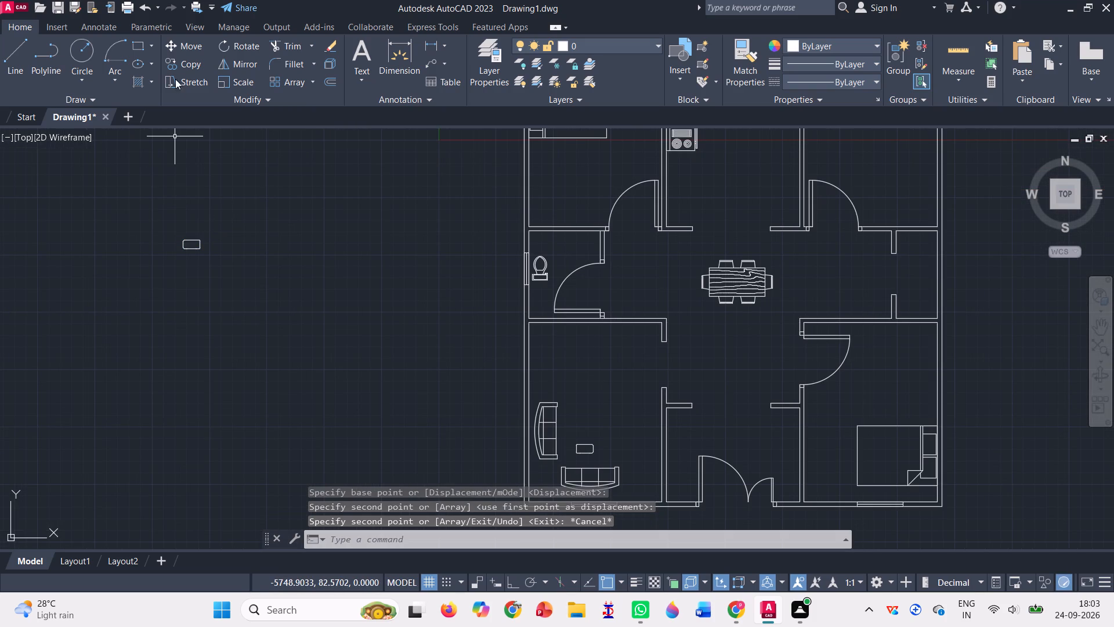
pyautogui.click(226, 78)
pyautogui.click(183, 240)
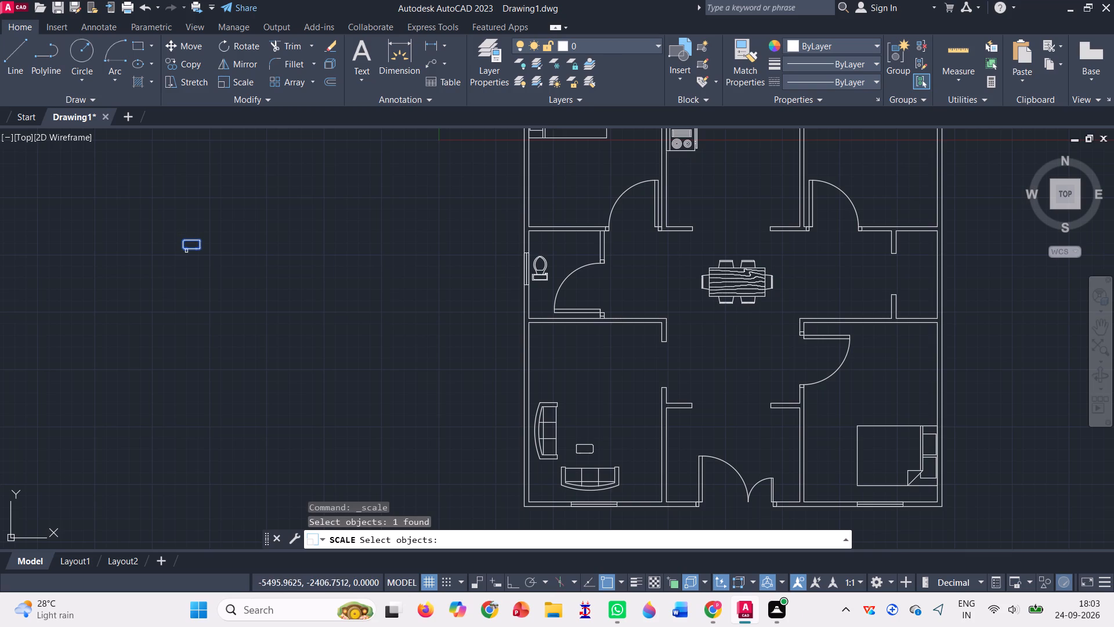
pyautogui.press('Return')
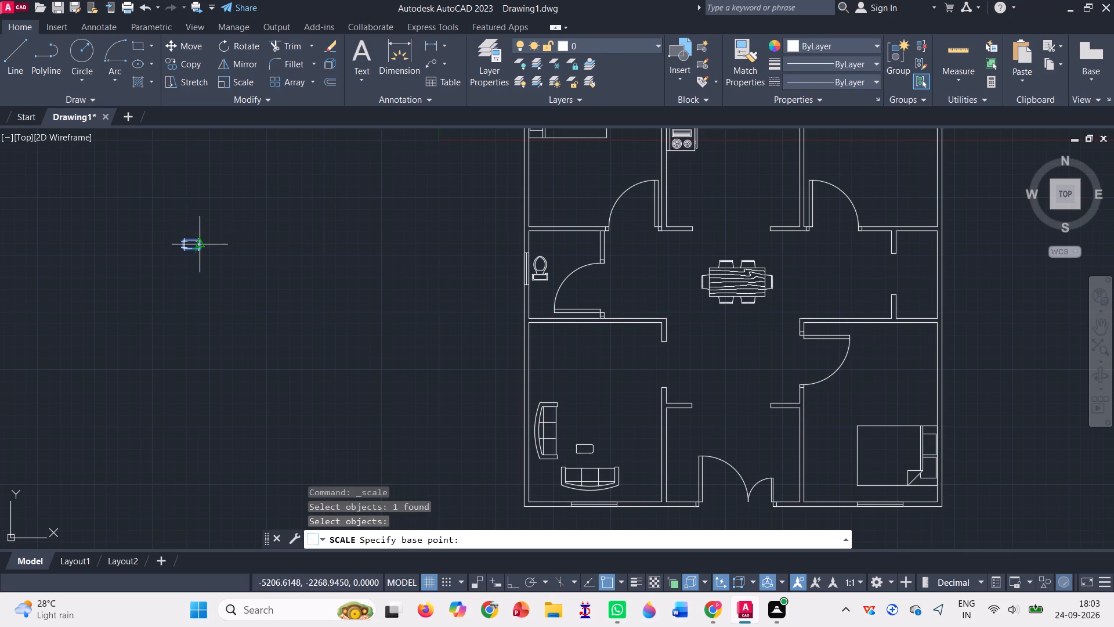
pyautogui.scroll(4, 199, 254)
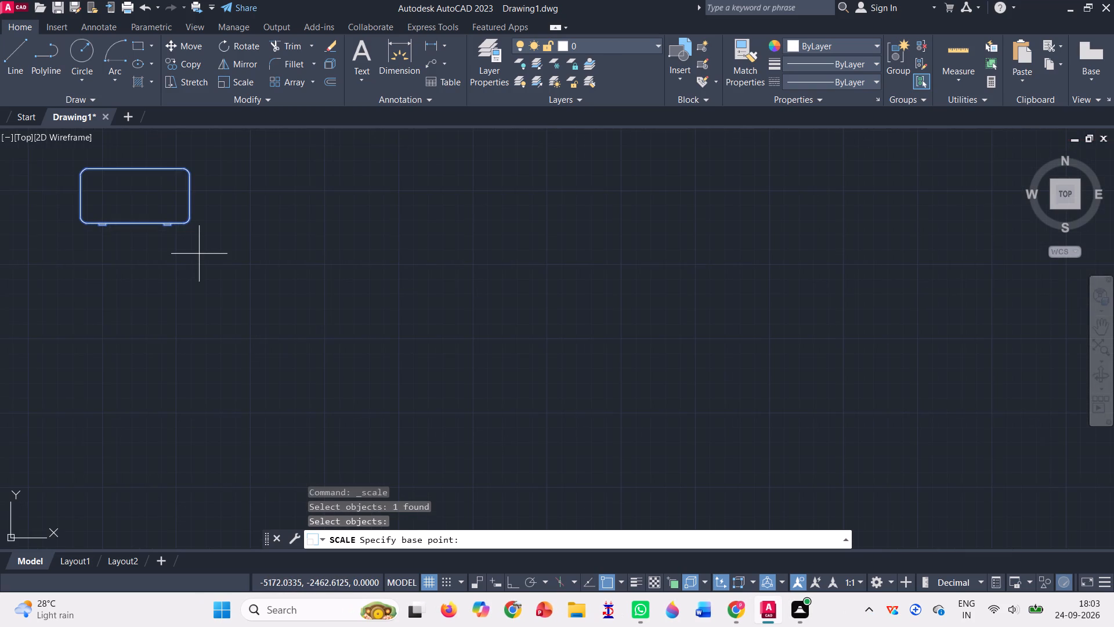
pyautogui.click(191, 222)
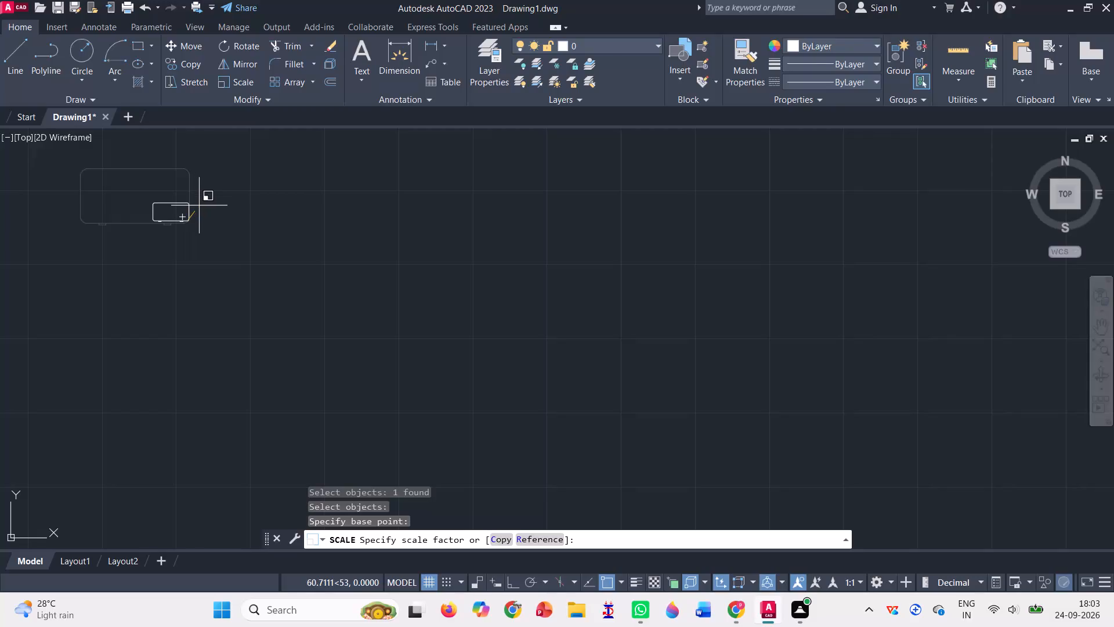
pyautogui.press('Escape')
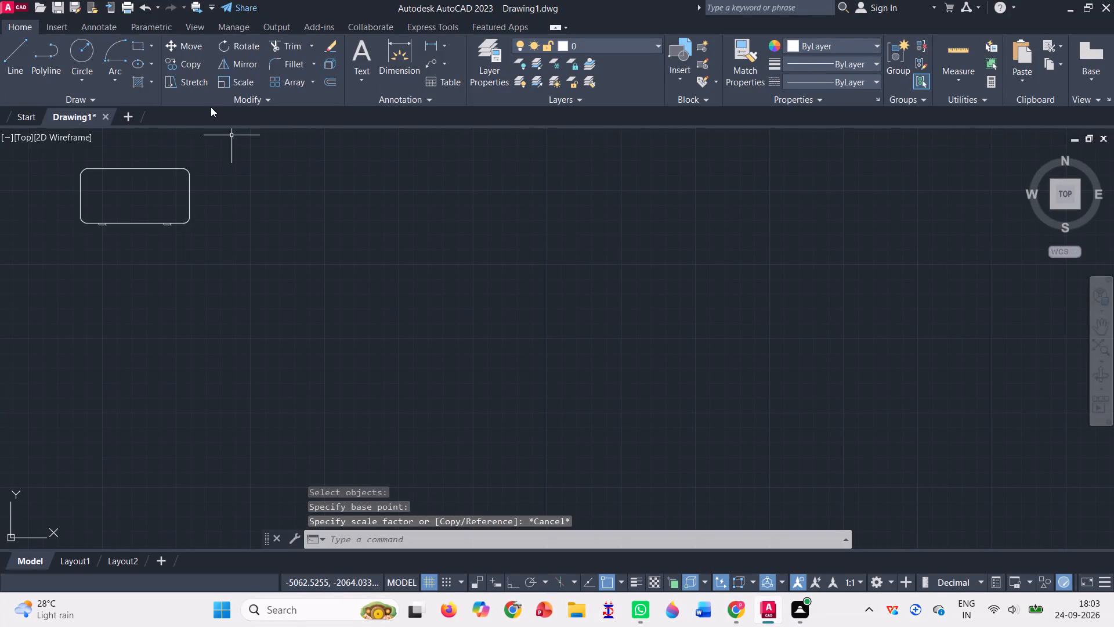
# Draw a closed rectangle of lines with Ortho on, about 250 wide by 211 high, beside the small desk outside the floor plan.
pyautogui.click(19, 55)
pyautogui.click(285, 211)
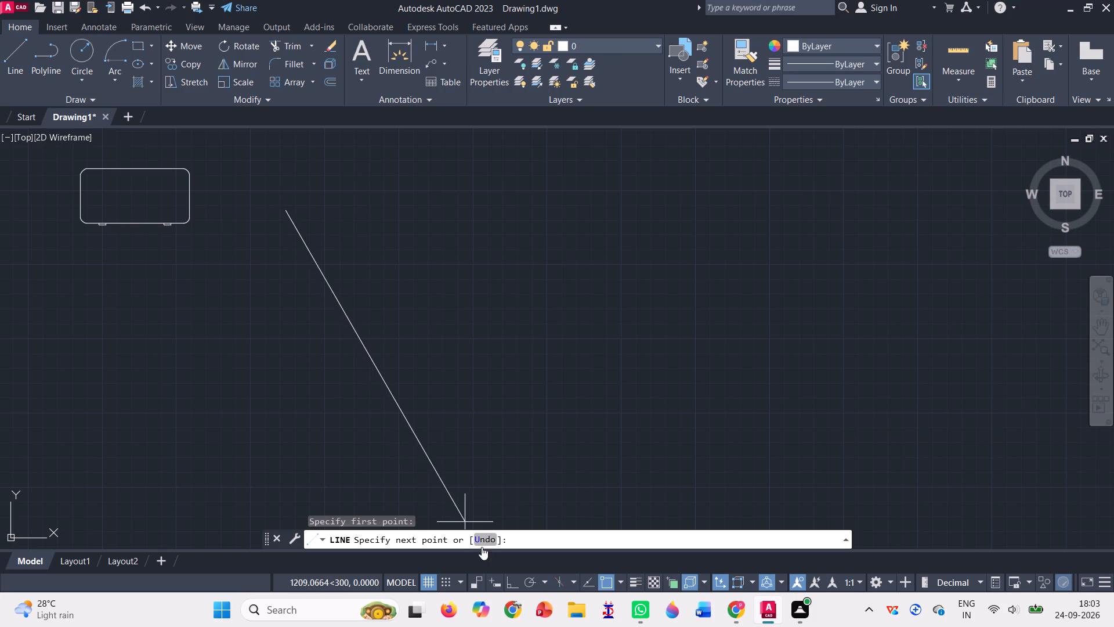
pyautogui.click(512, 589)
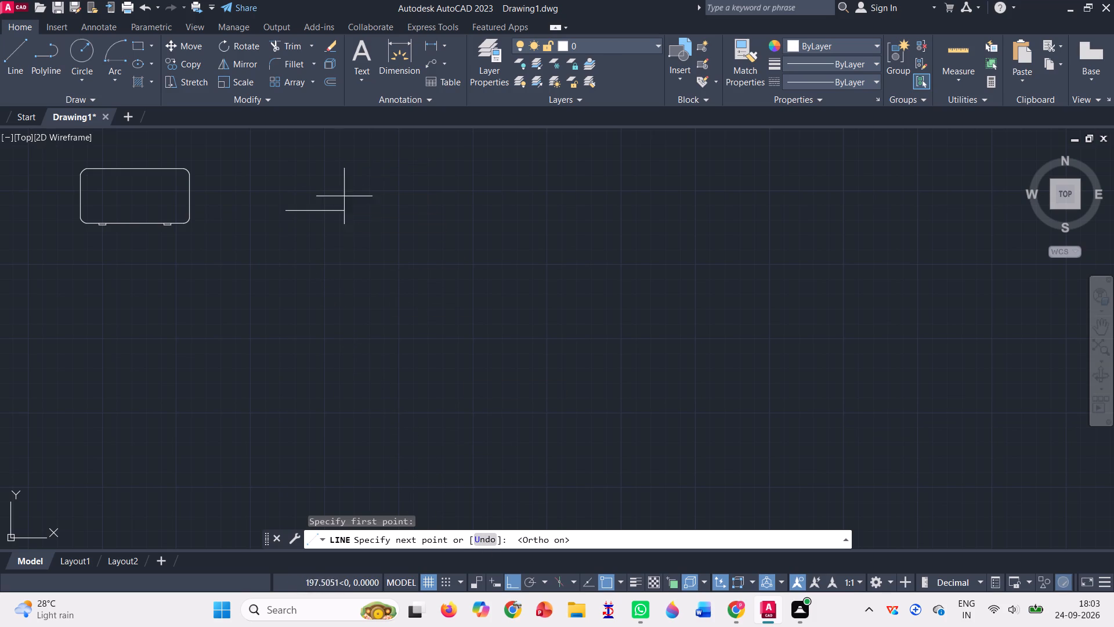
pyautogui.click(360, 213)
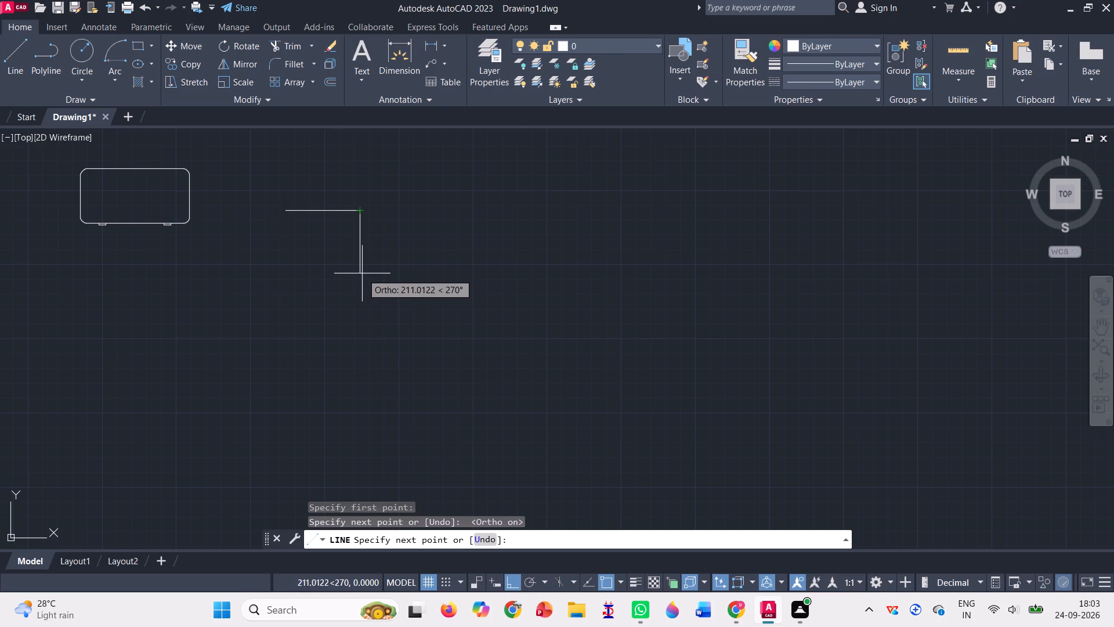
pyautogui.click(362, 273)
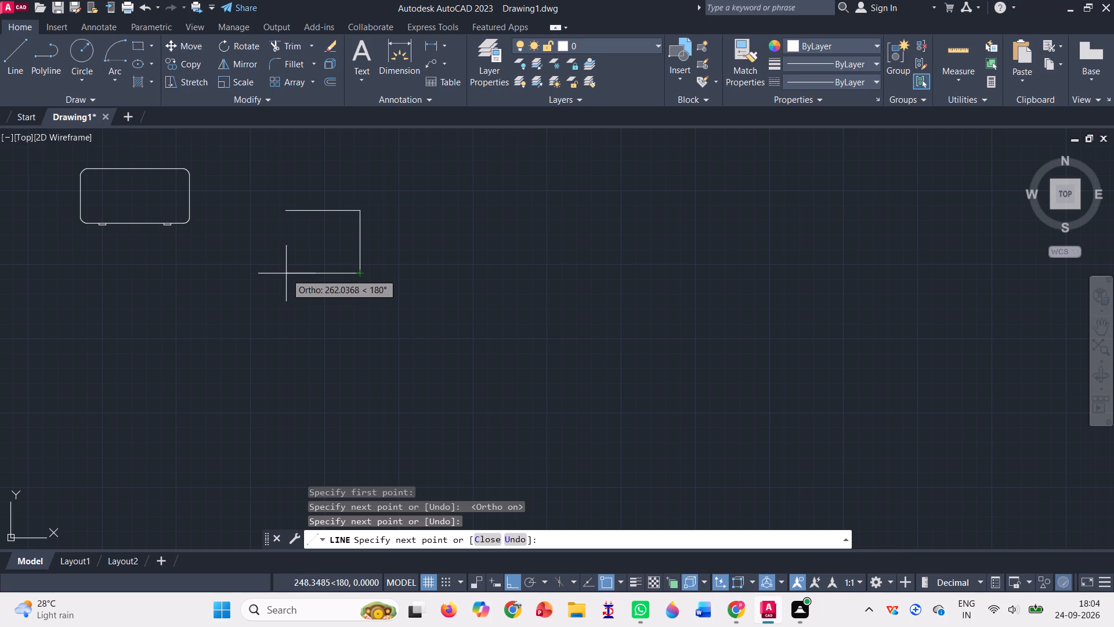
pyautogui.click(285, 273)
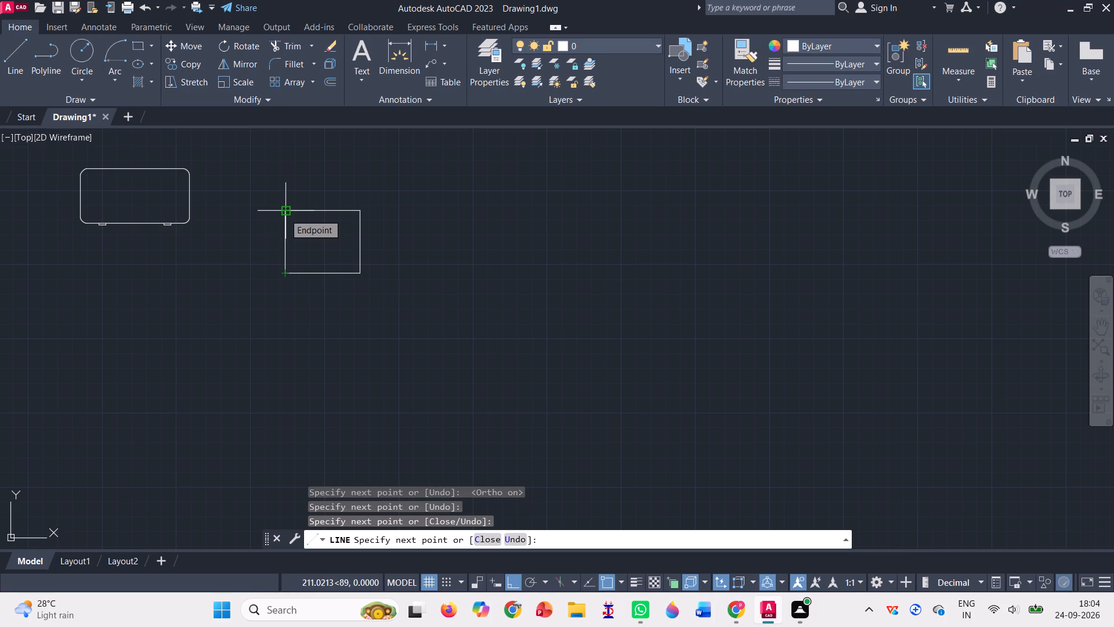
pyautogui.click(284, 214)
pyautogui.press('Escape')
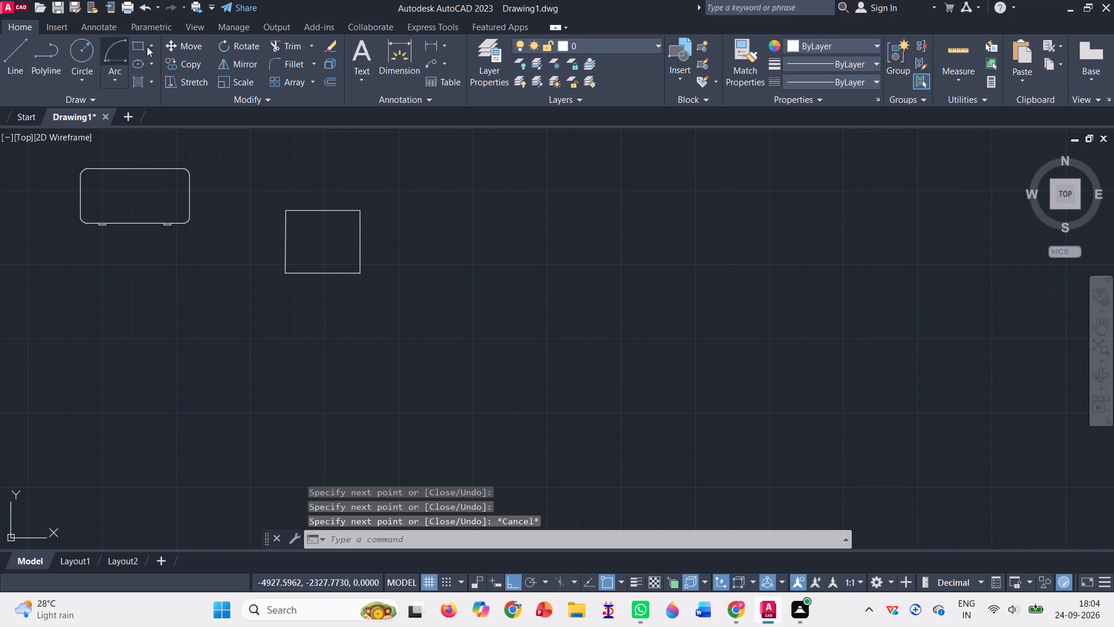
# Copy the drawn rectangle from its upper-left corner as three living-room side tables: either side of the lower sofa and above the left sofa.
pyautogui.click(191, 60)
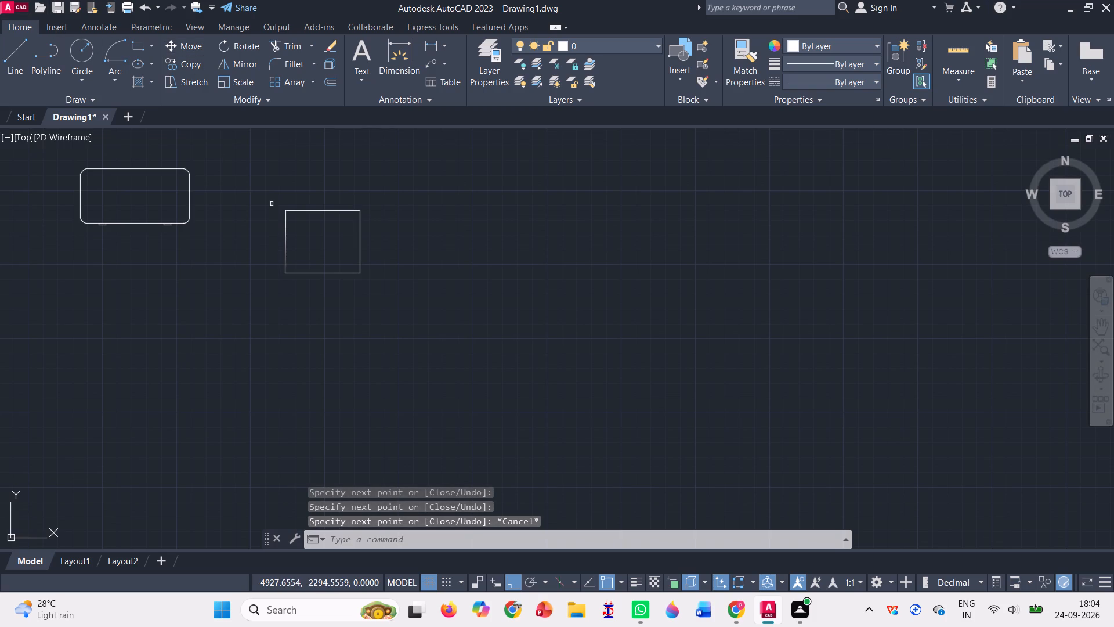
pyautogui.moveTo(270, 233); pyautogui.dragTo(298, 188)
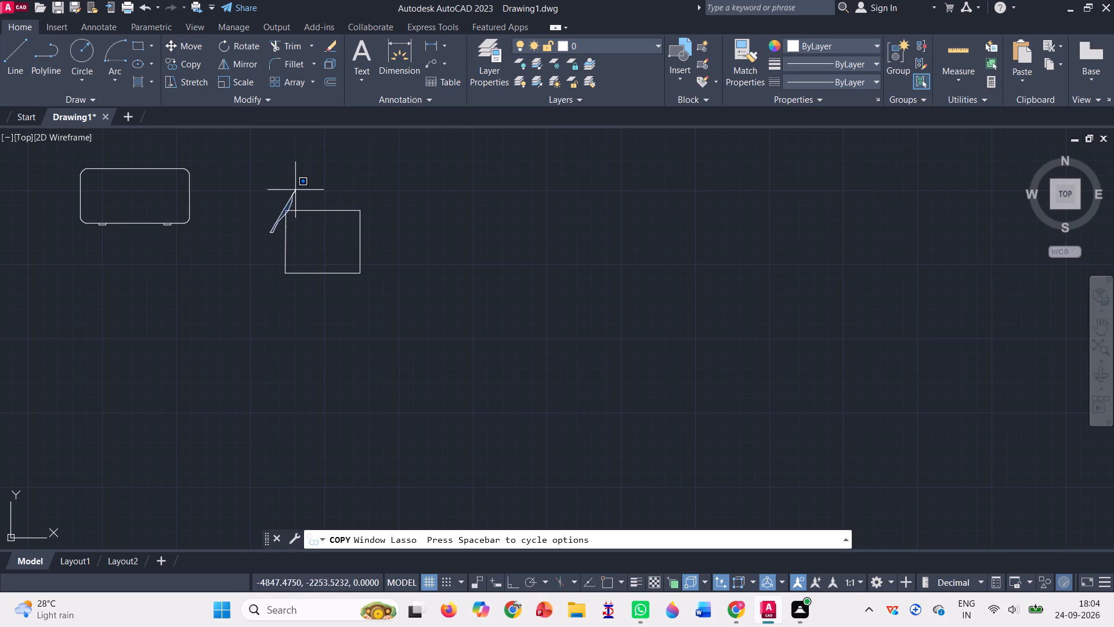
pyautogui.moveTo(298, 188); pyautogui.dragTo(418, 268)
pyautogui.moveTo(418, 270); pyautogui.dragTo(292, 330)
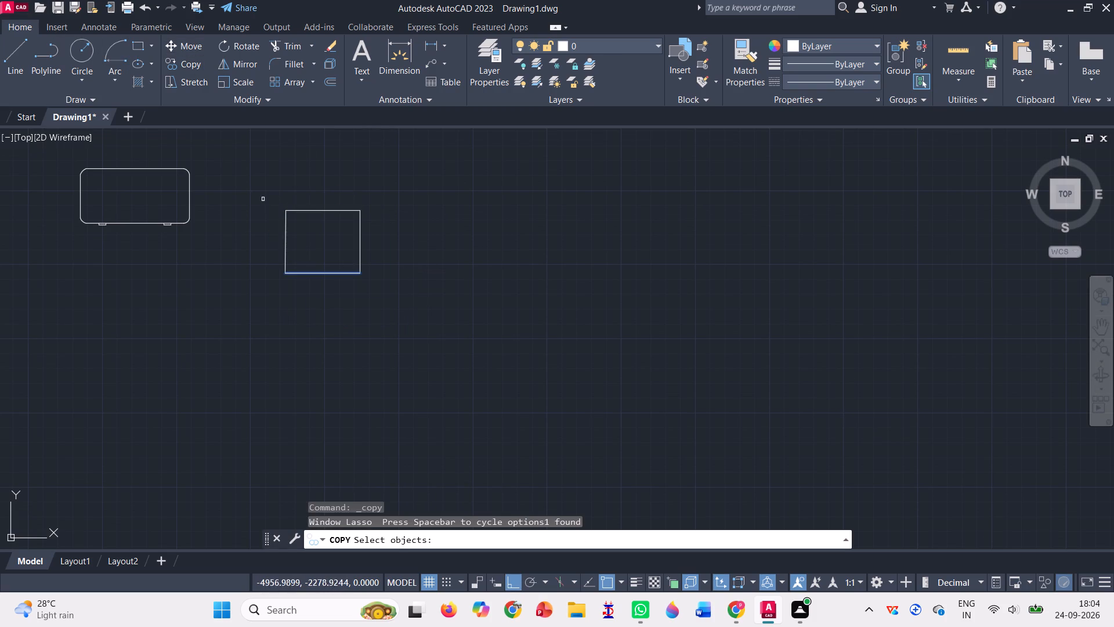
pyautogui.moveTo(259, 193); pyautogui.dragTo(282, 345)
pyautogui.press('Return')
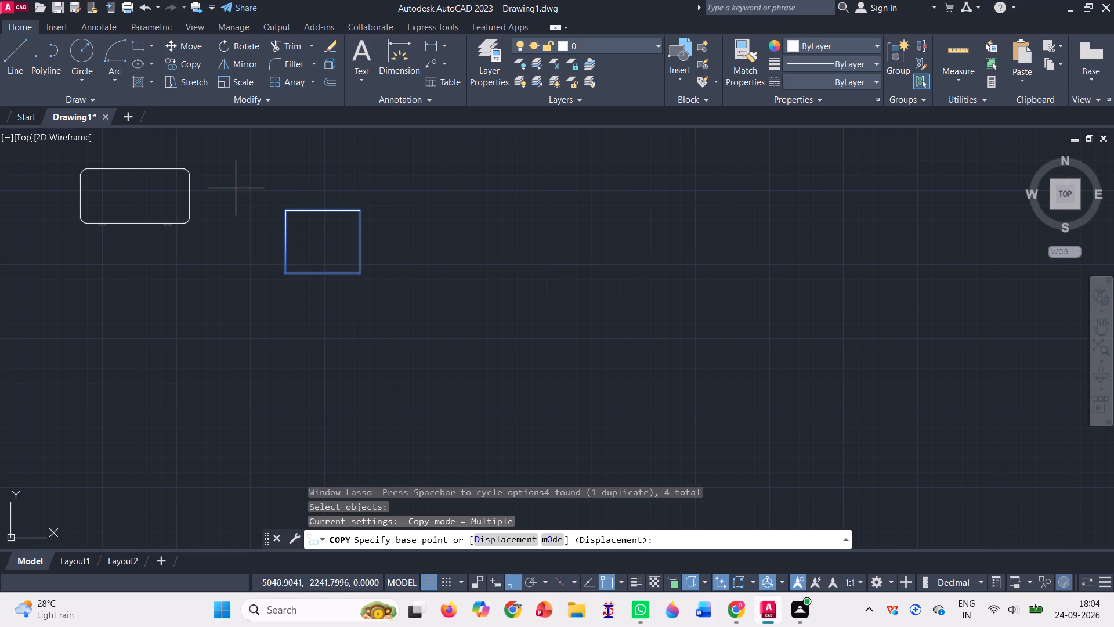
pyautogui.click(284, 213)
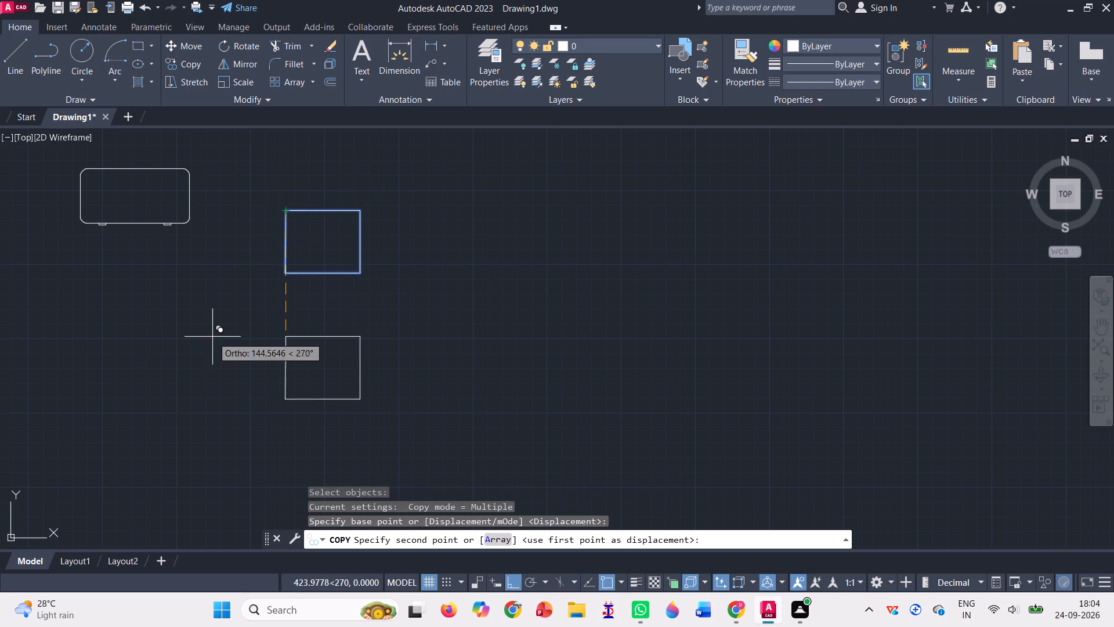
pyautogui.scroll(-2, 205, 341)
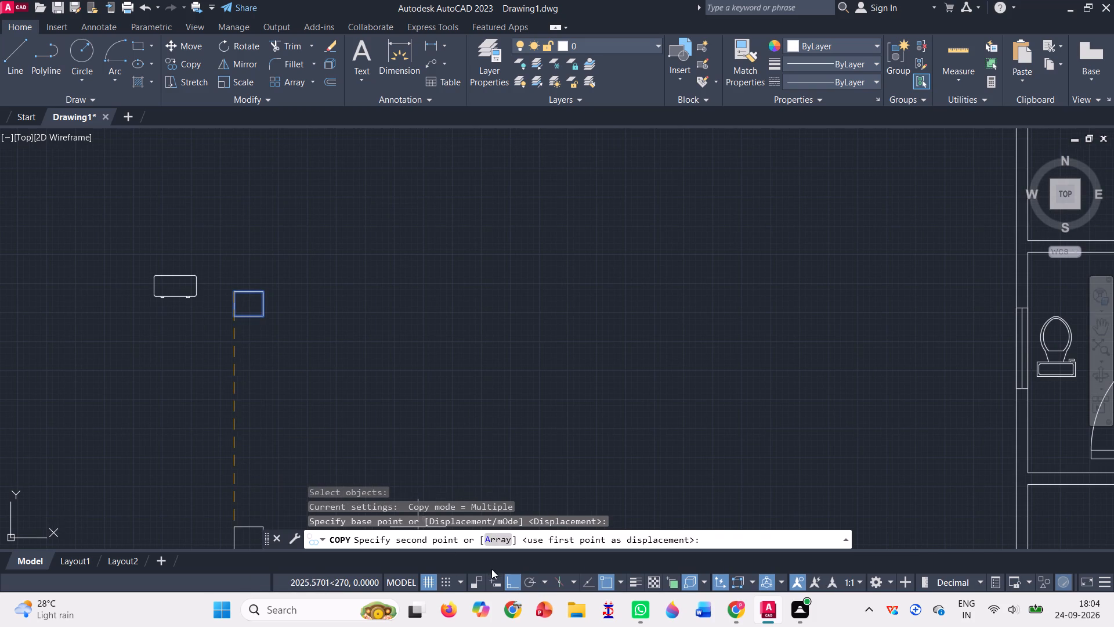
pyautogui.click(509, 581)
pyautogui.scroll(-1, 291, 295)
pyautogui.scroll(-2, 316, 336)
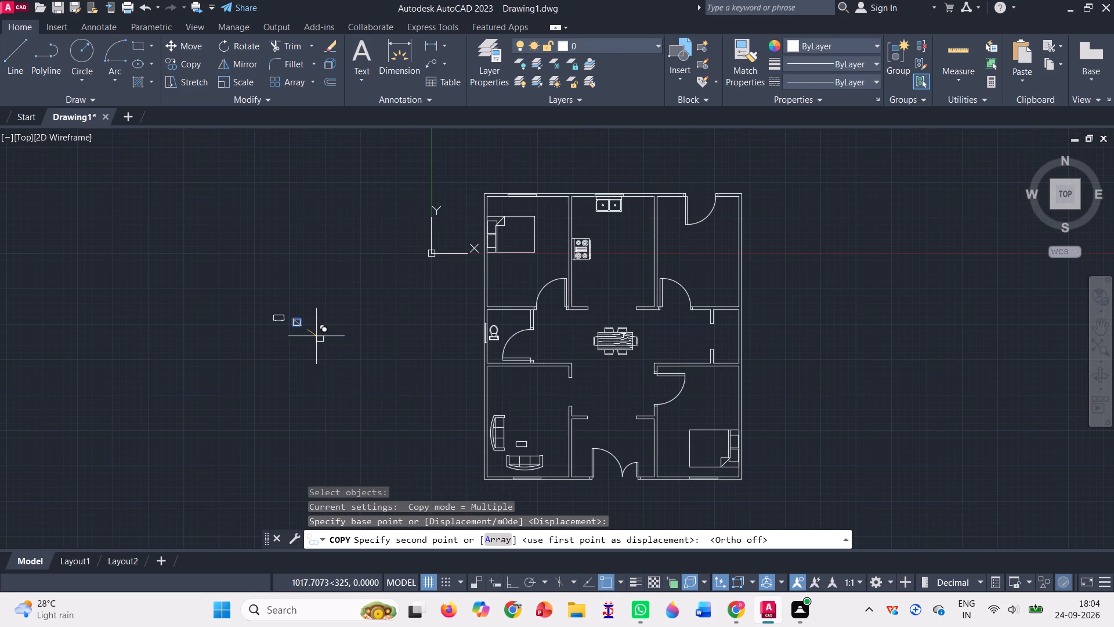
pyautogui.scroll(2, 501, 490)
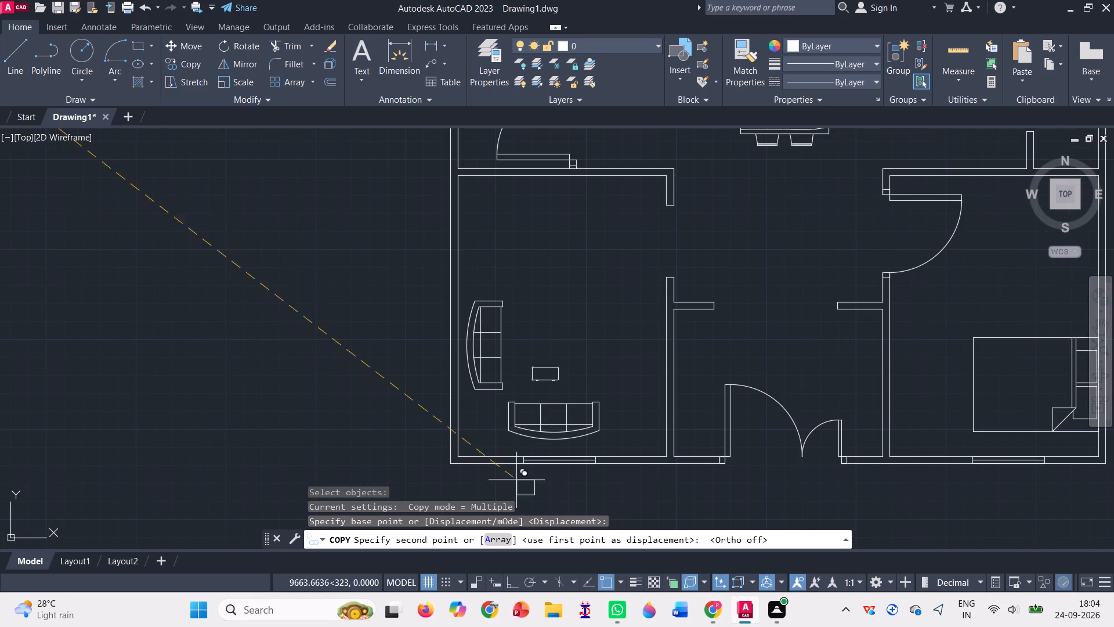
pyautogui.scroll(1, 478, 408)
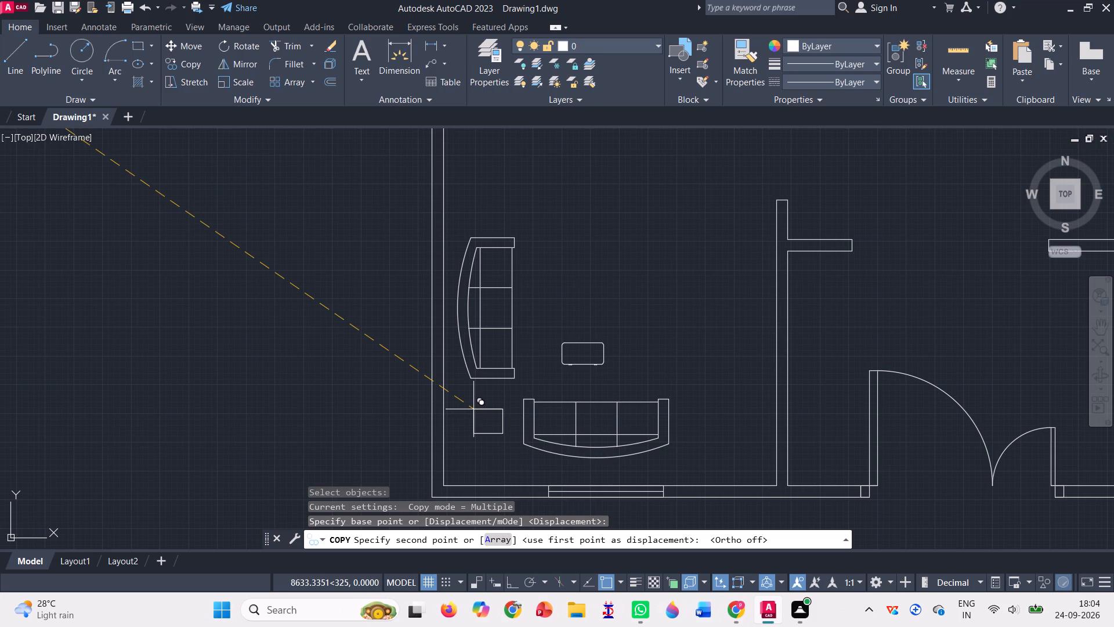
pyautogui.click(473, 409)
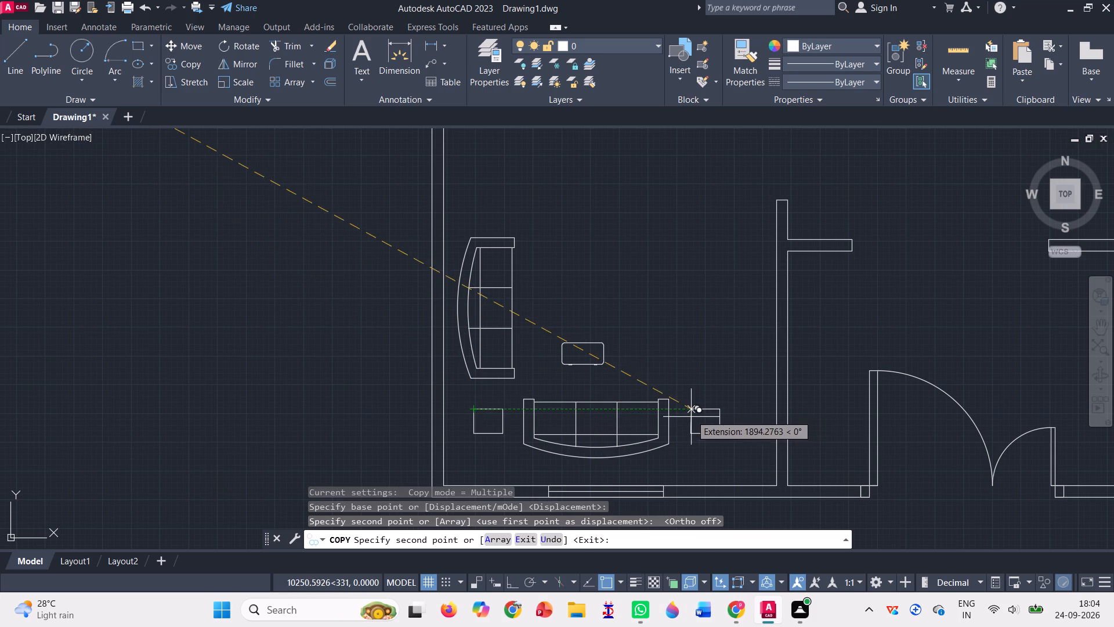
pyautogui.click(689, 417)
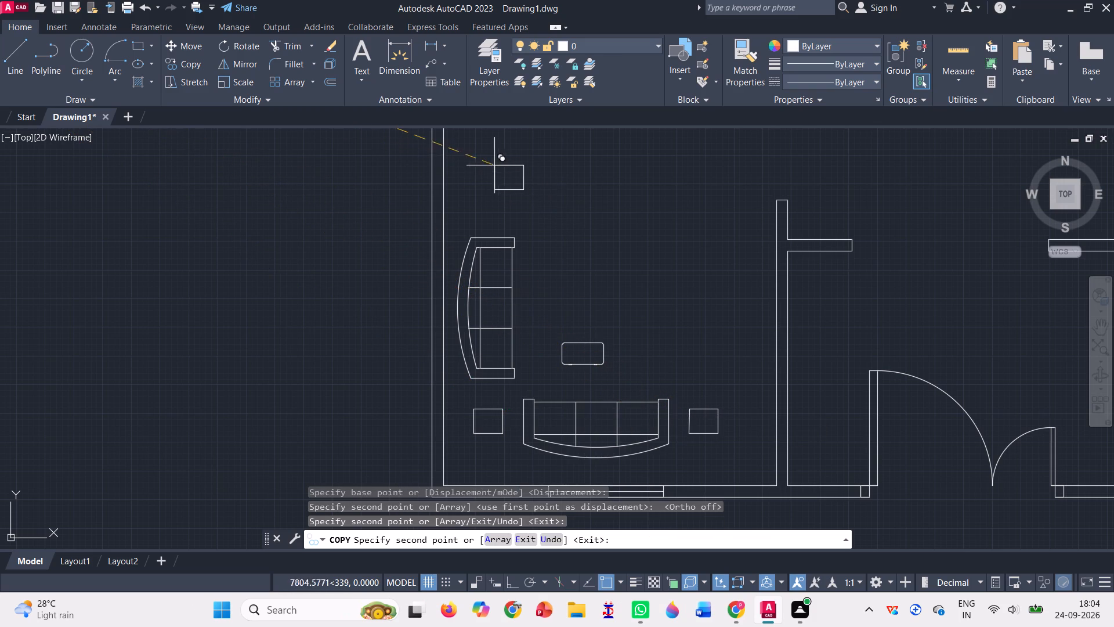
pyautogui.click(474, 196)
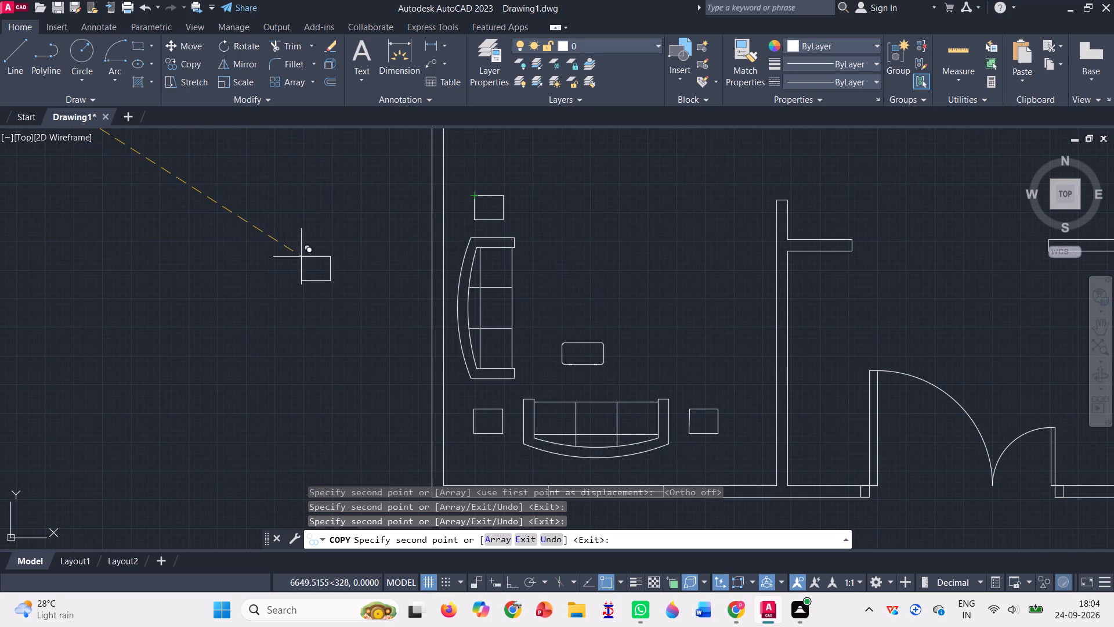
pyautogui.press('Escape')
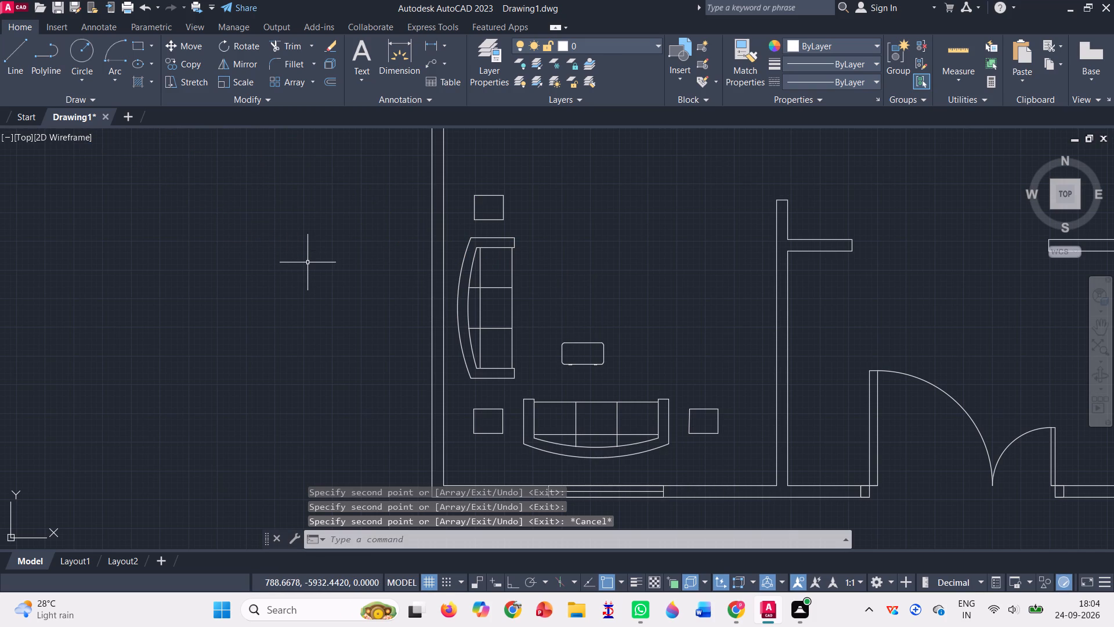
# Erase the leftover small desk and the source rectangle outside the floor plan.
pyautogui.scroll(-5, 292, 280)
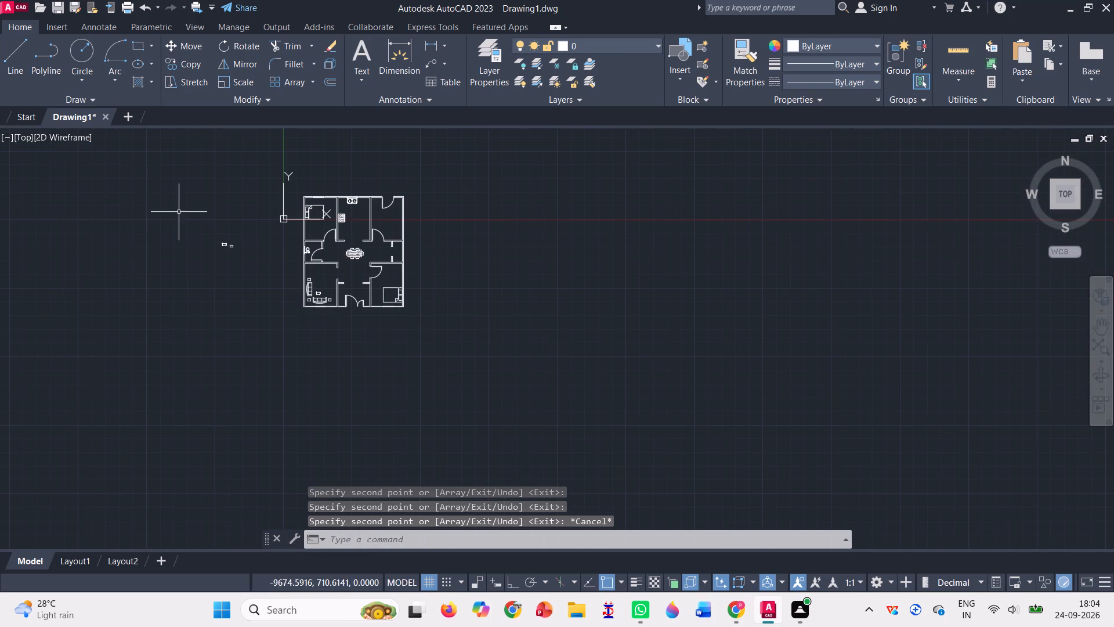
pyautogui.scroll(3, 180, 212)
pyautogui.moveTo(290, 344); pyautogui.dragTo(289, 337)
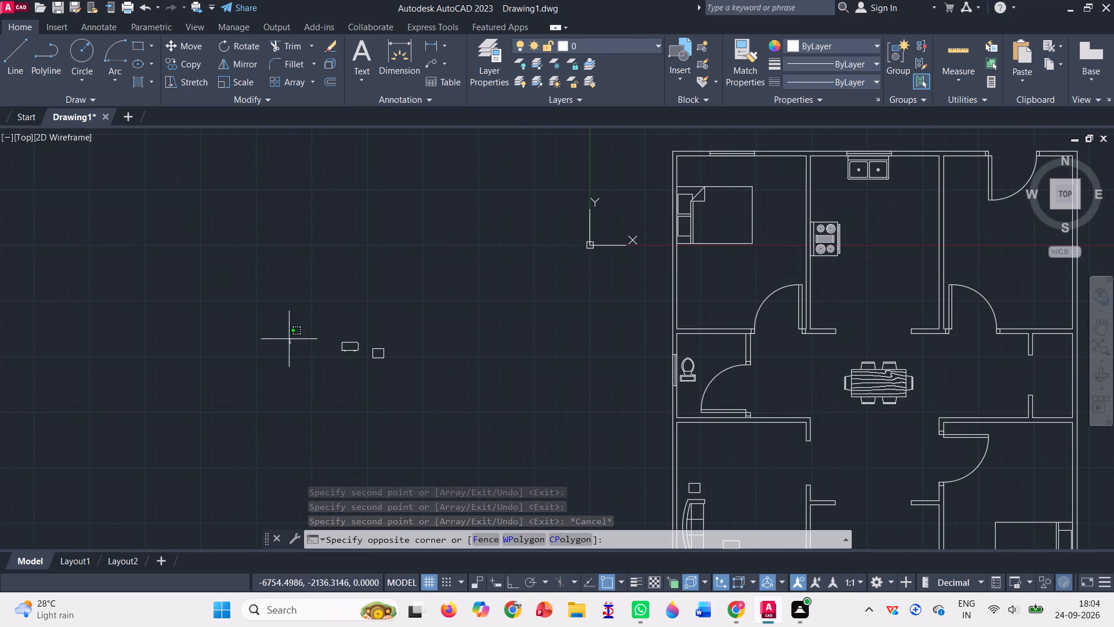
pyautogui.moveTo(289, 337); pyautogui.dragTo(368, 397)
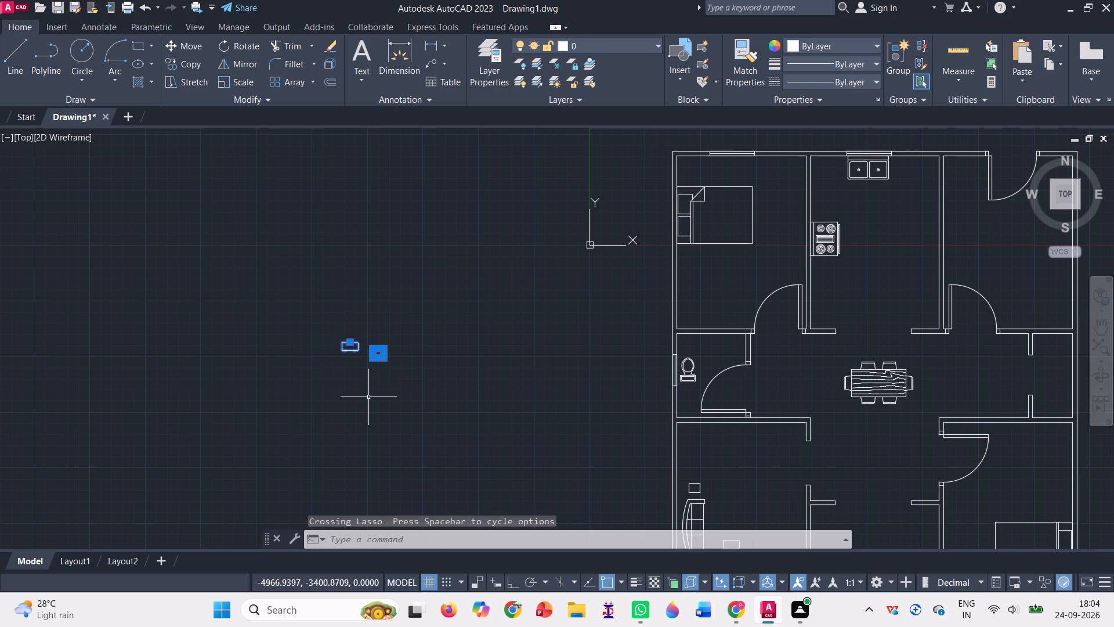
pyautogui.press('Delete')
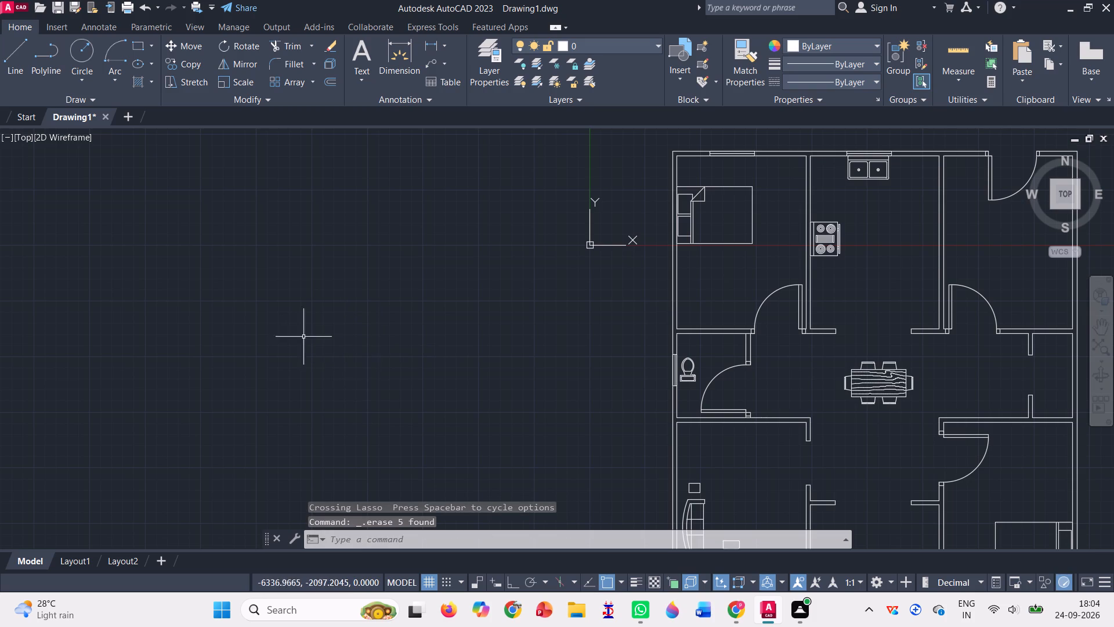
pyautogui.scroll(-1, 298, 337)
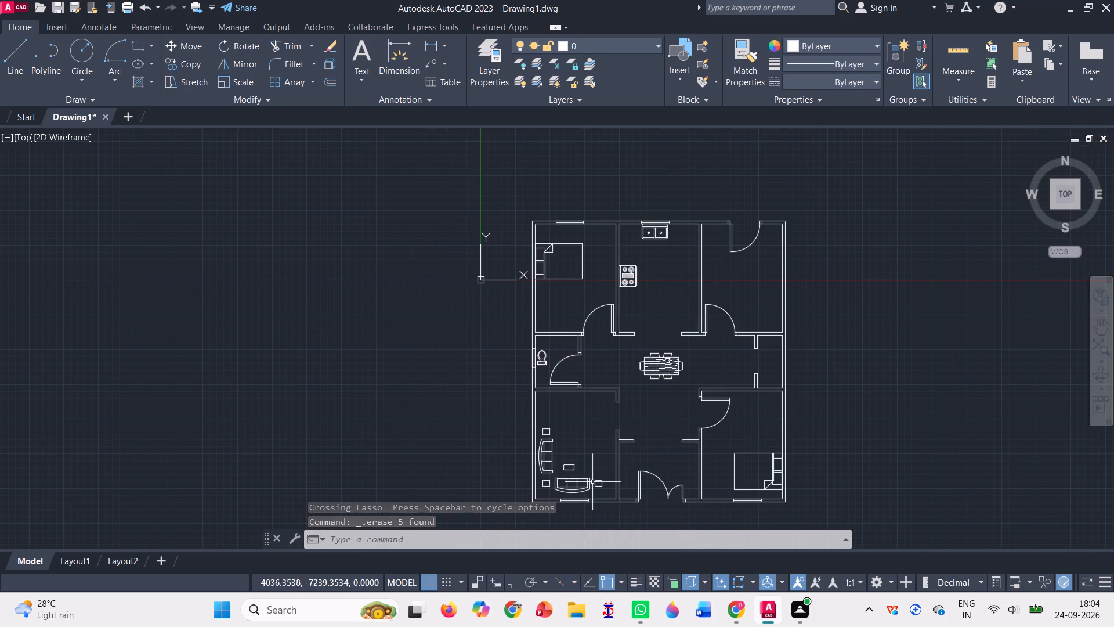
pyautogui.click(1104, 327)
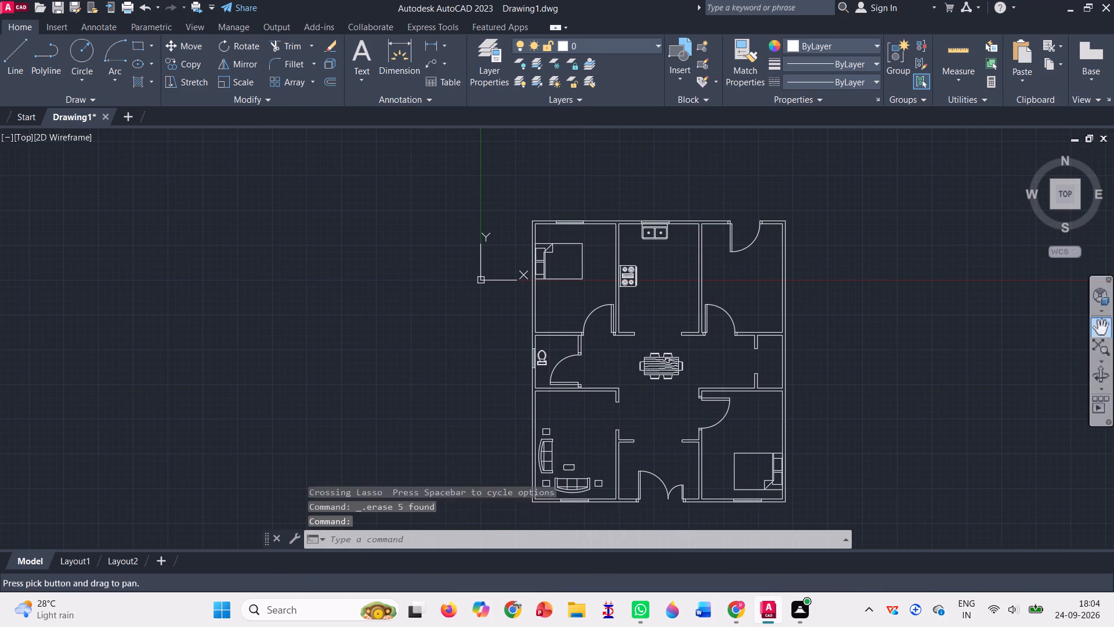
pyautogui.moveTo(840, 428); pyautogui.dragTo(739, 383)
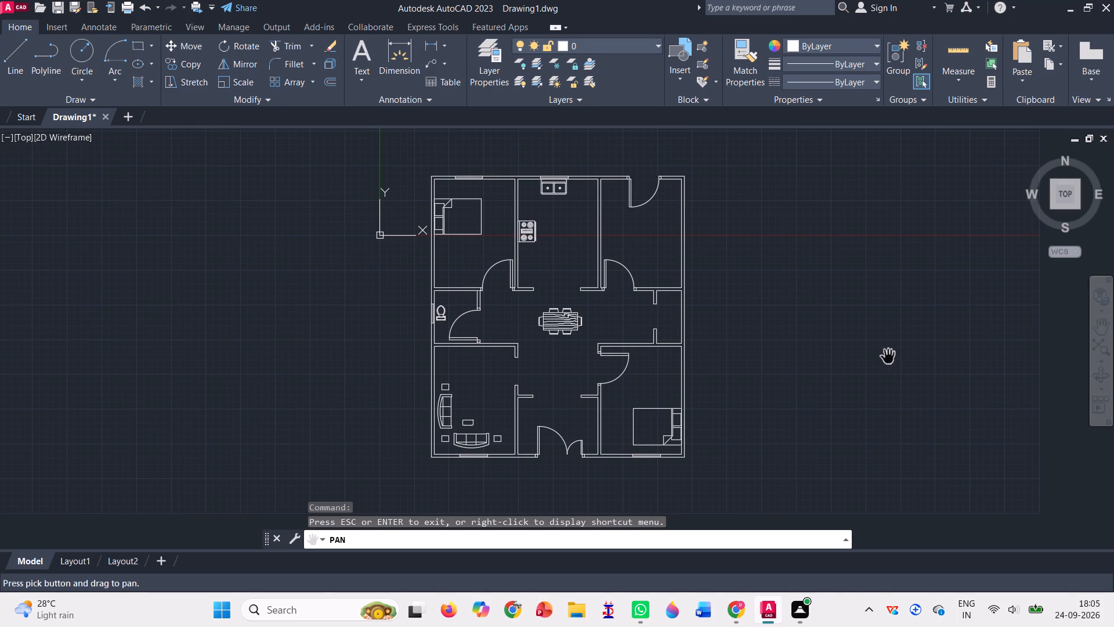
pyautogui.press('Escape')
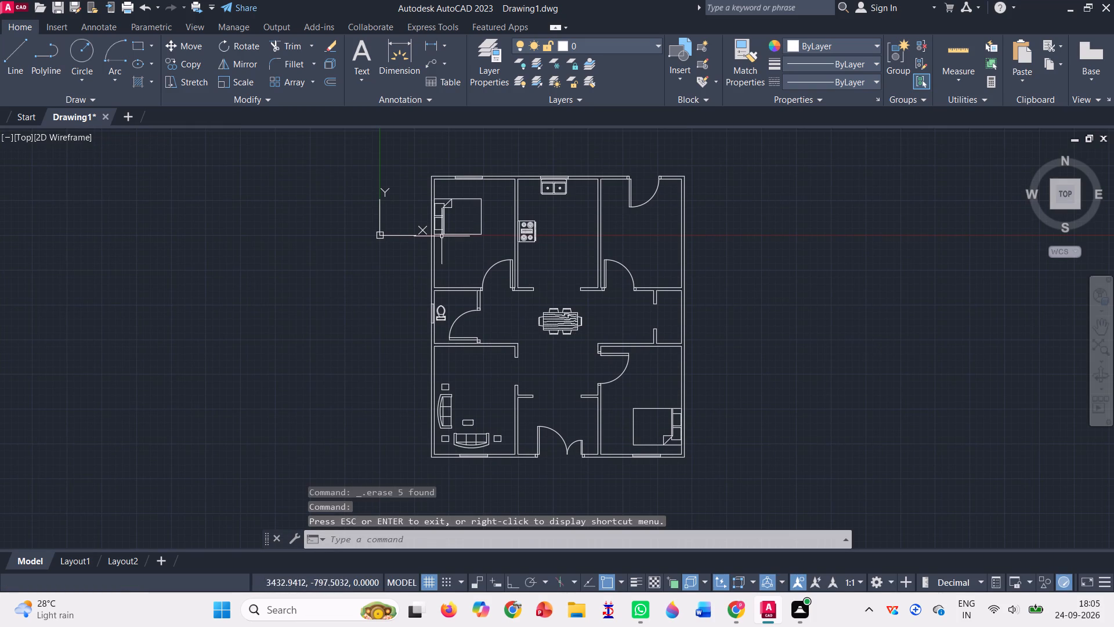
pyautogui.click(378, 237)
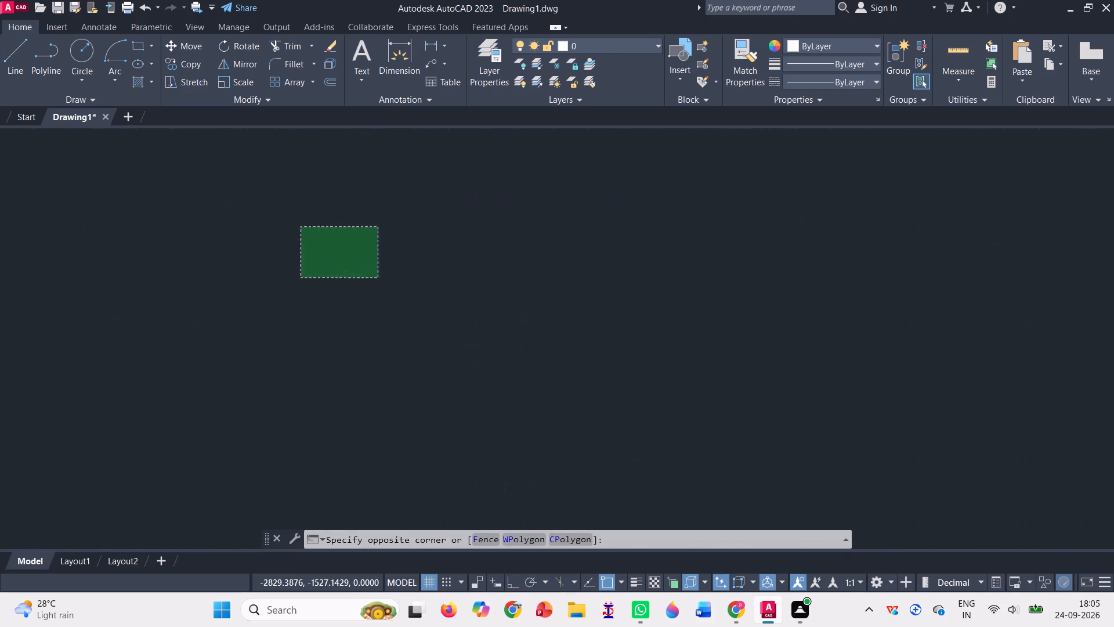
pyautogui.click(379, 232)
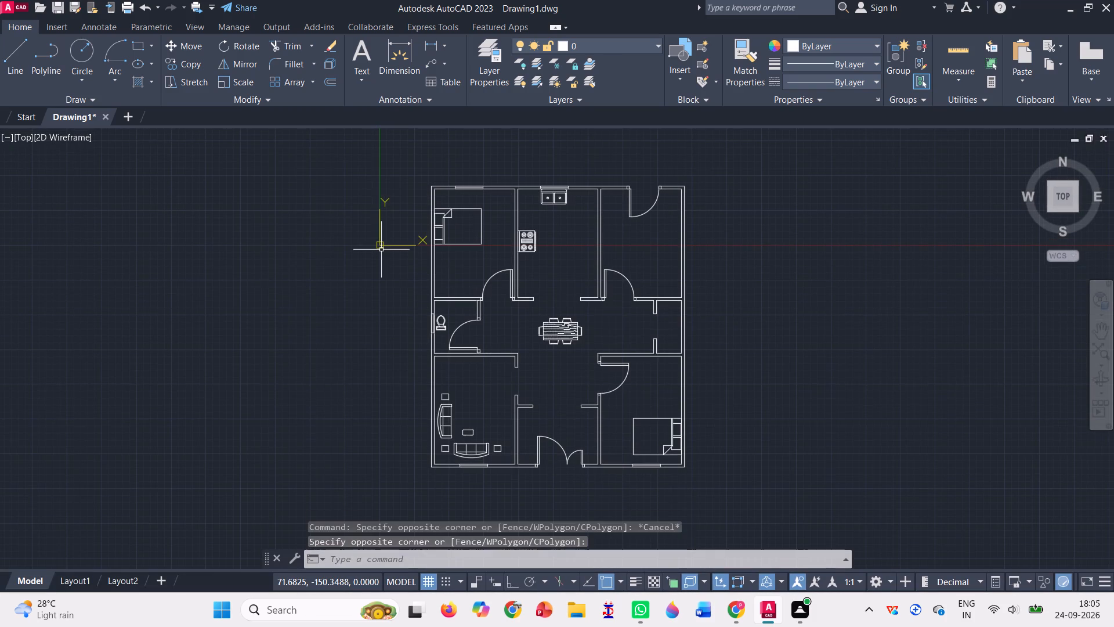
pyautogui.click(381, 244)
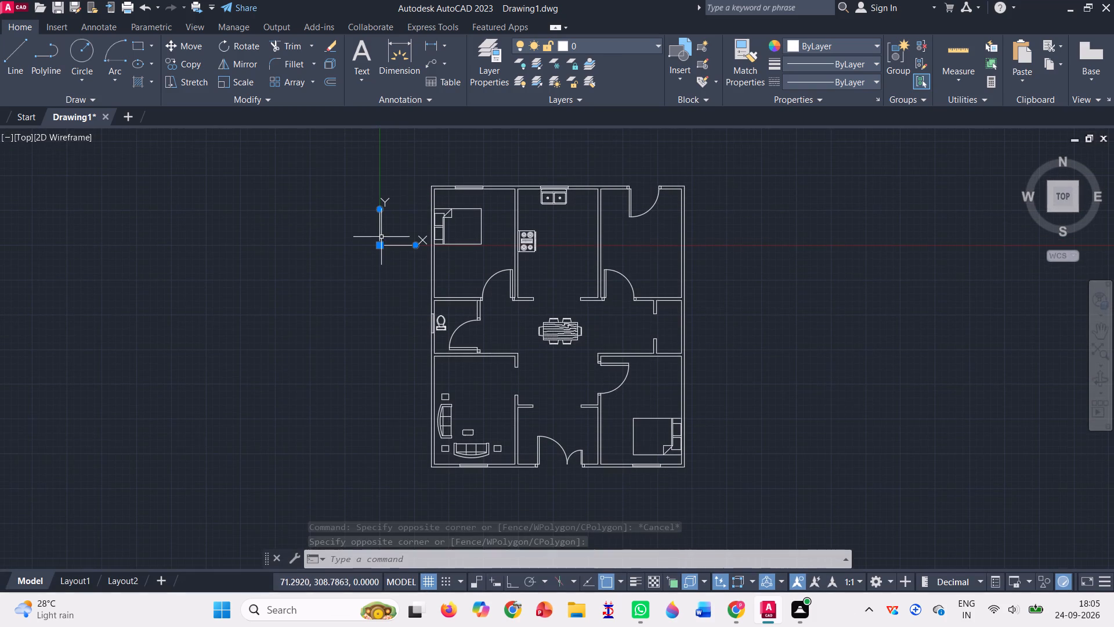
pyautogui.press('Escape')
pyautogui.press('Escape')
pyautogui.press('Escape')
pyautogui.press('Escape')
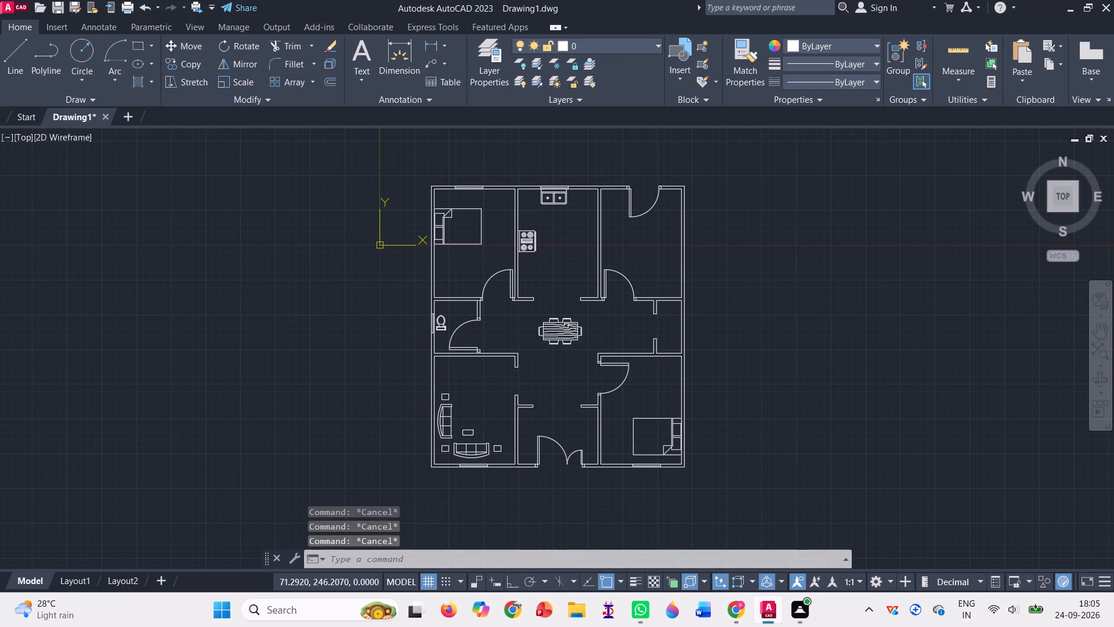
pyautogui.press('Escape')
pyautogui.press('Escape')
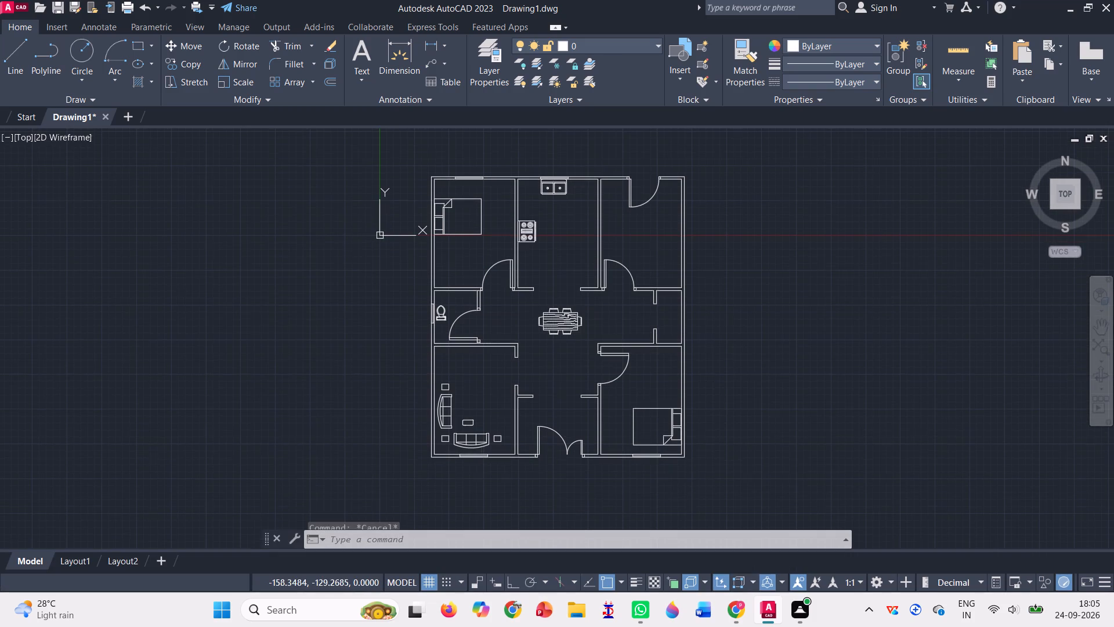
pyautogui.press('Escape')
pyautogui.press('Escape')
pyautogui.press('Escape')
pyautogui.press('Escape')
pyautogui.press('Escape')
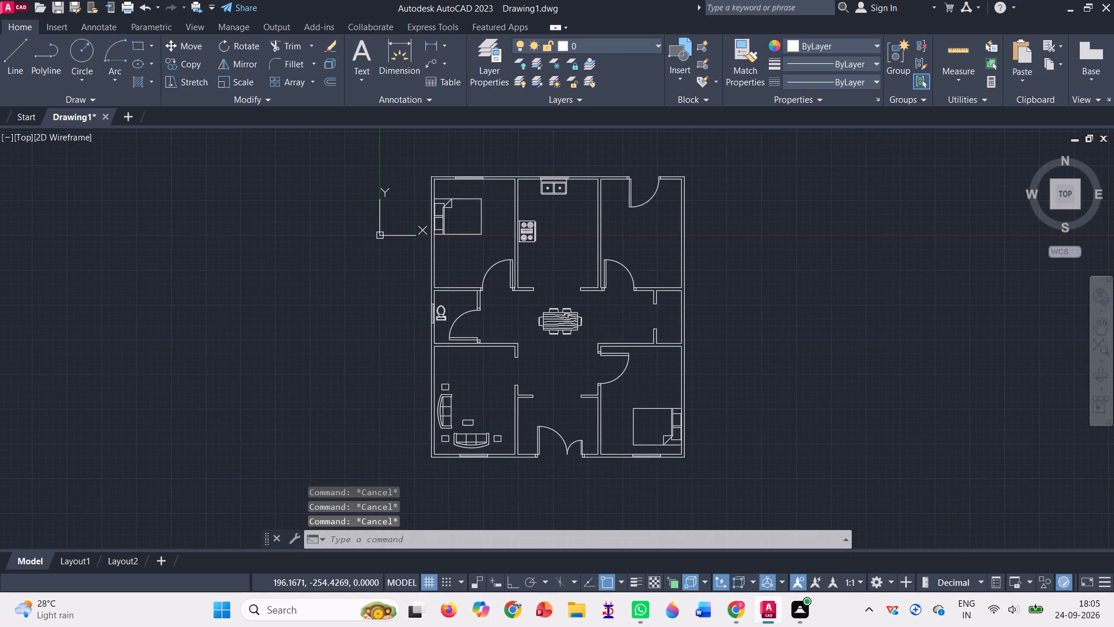
# Move the UCS origin by its grip to a point well below and left of the floor plan.
pyautogui.click(381, 237)
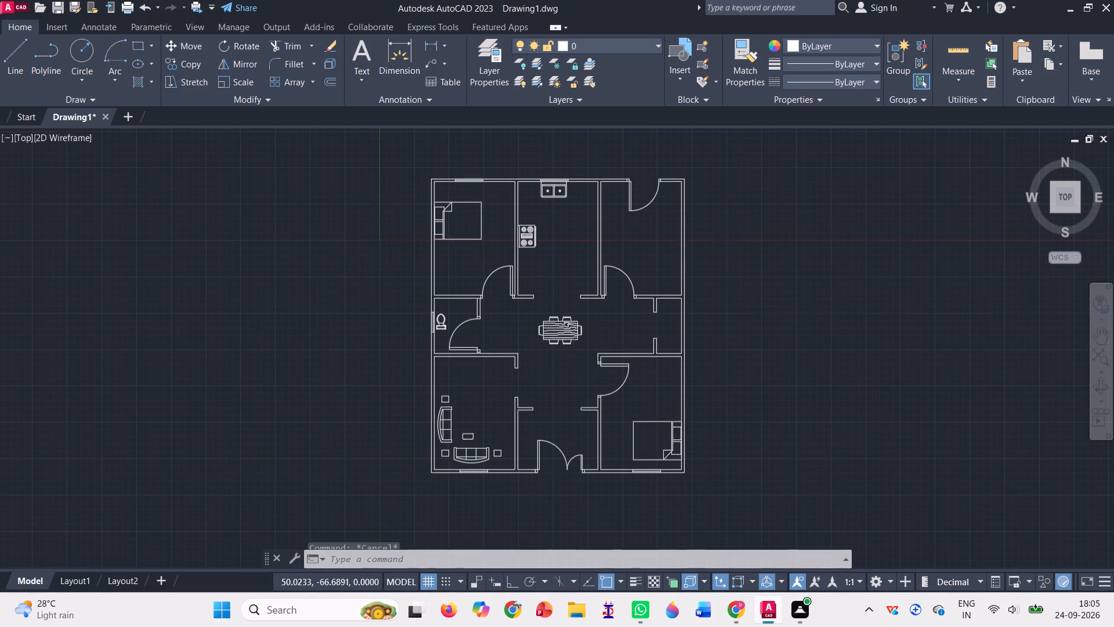
pyautogui.moveTo(381, 237); pyautogui.dragTo(100, 513)
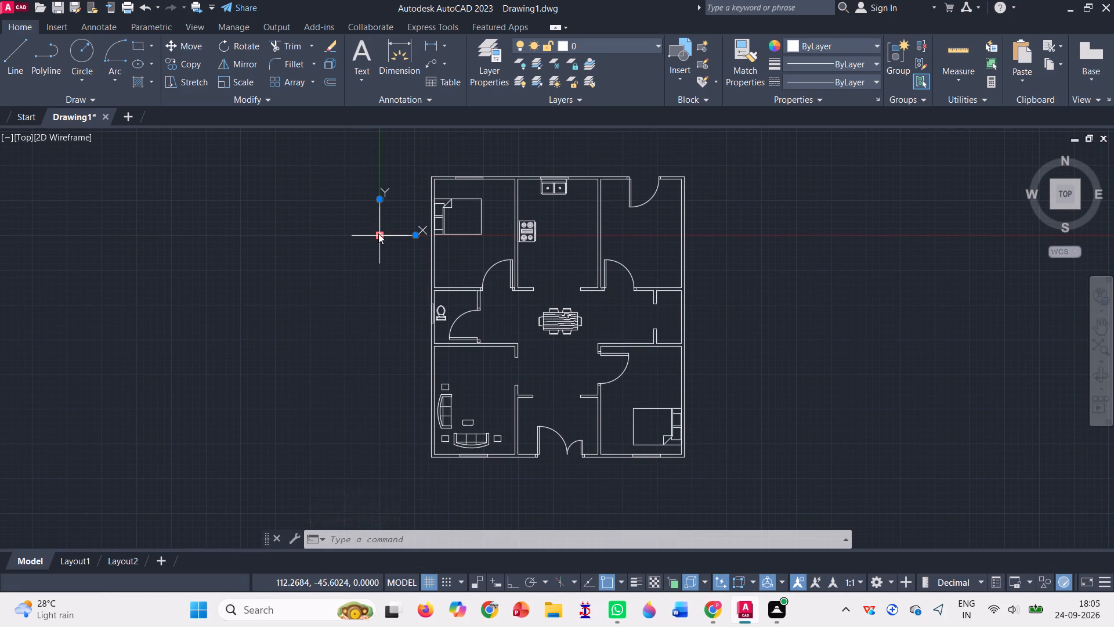
pyautogui.moveTo(378, 233); pyautogui.dragTo(16, 528)
pyautogui.click(12, 535)
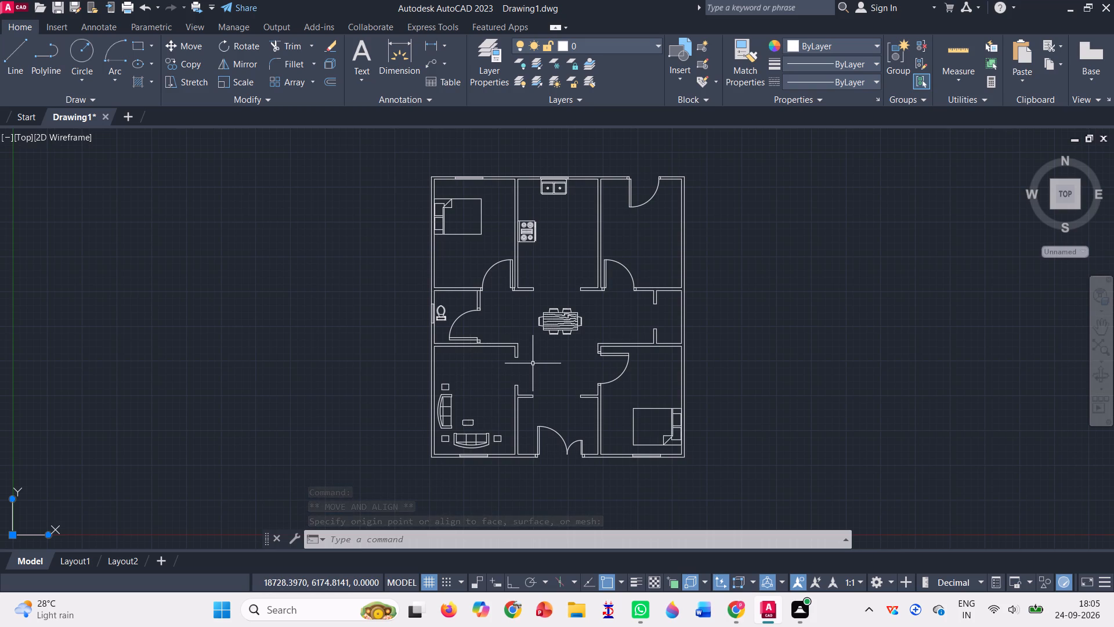
# Turn off command log recording with LOGFILEOFF.
pyautogui.scroll(1, 533, 363)
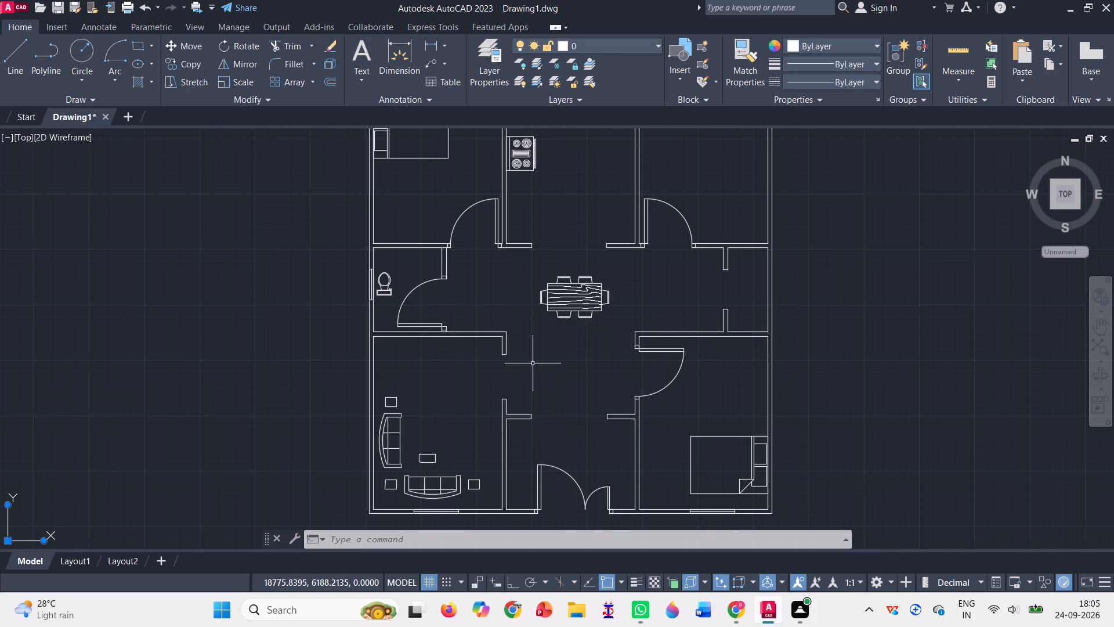
pyautogui.scroll(-1, 533, 363)
pyautogui.click(382, 545)
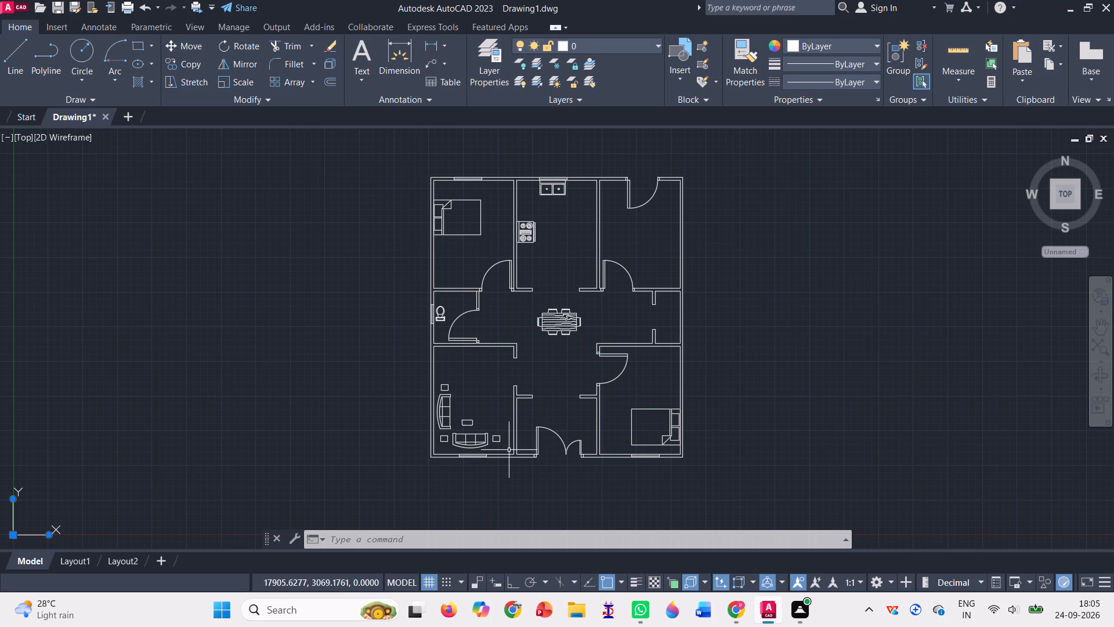
pyautogui.write('log')
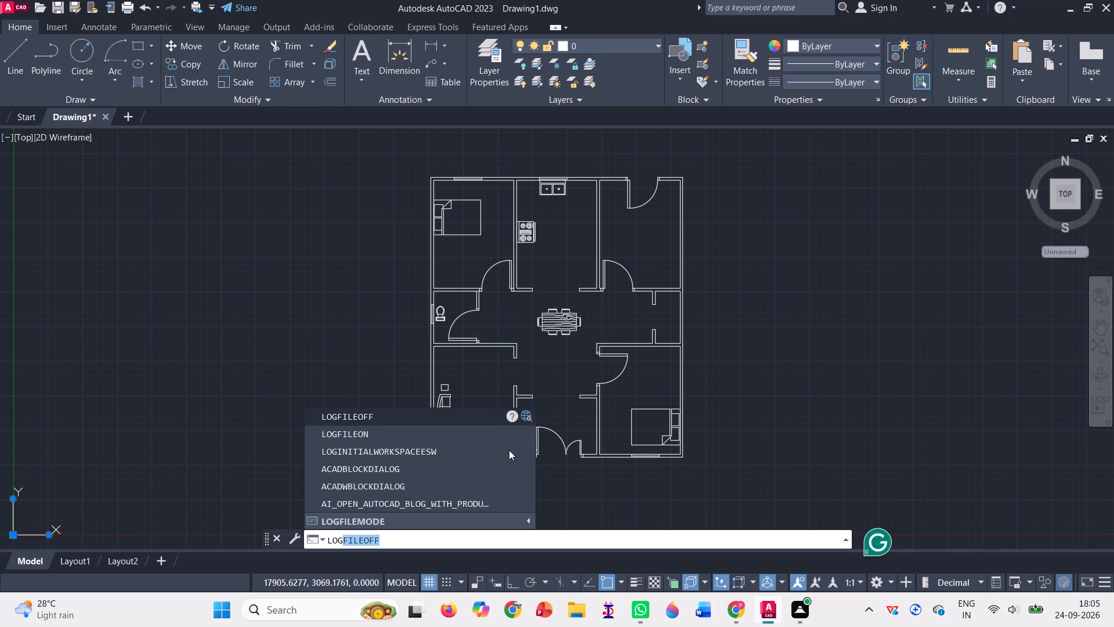
pyautogui.press('Return')
# Save the drawing in Documents as Residential House Floor Plan, replacing the existing file of that name.
pyautogui.press('s')
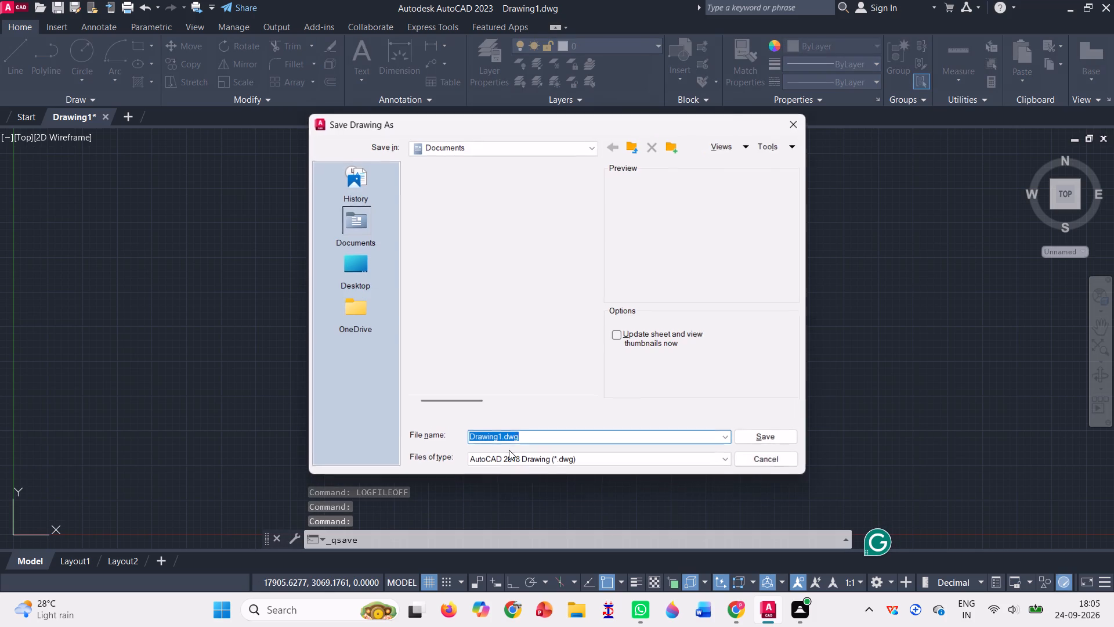
pyautogui.press('BackSpace')
pyautogui.hotkey('ctrl', 'v')
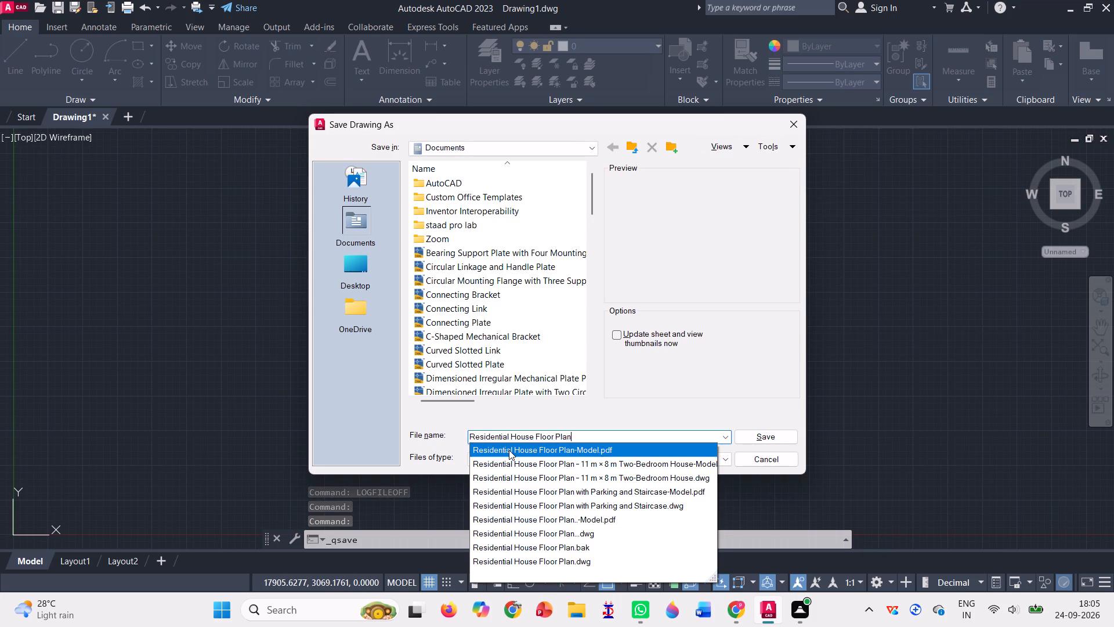
pyautogui.press('Return')
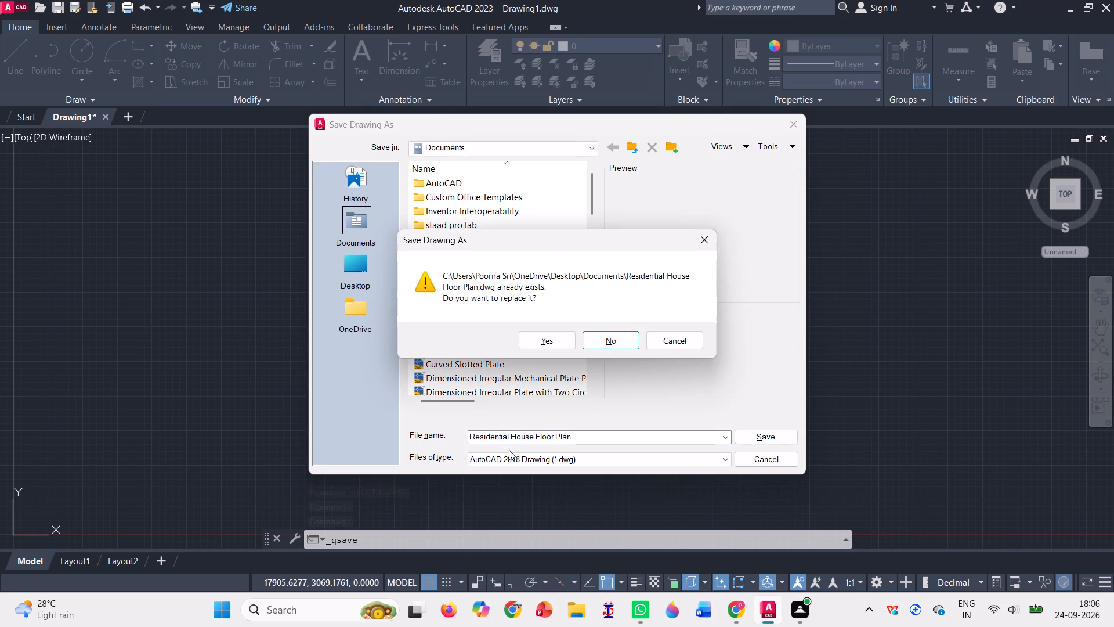
pyautogui.click(533, 343)
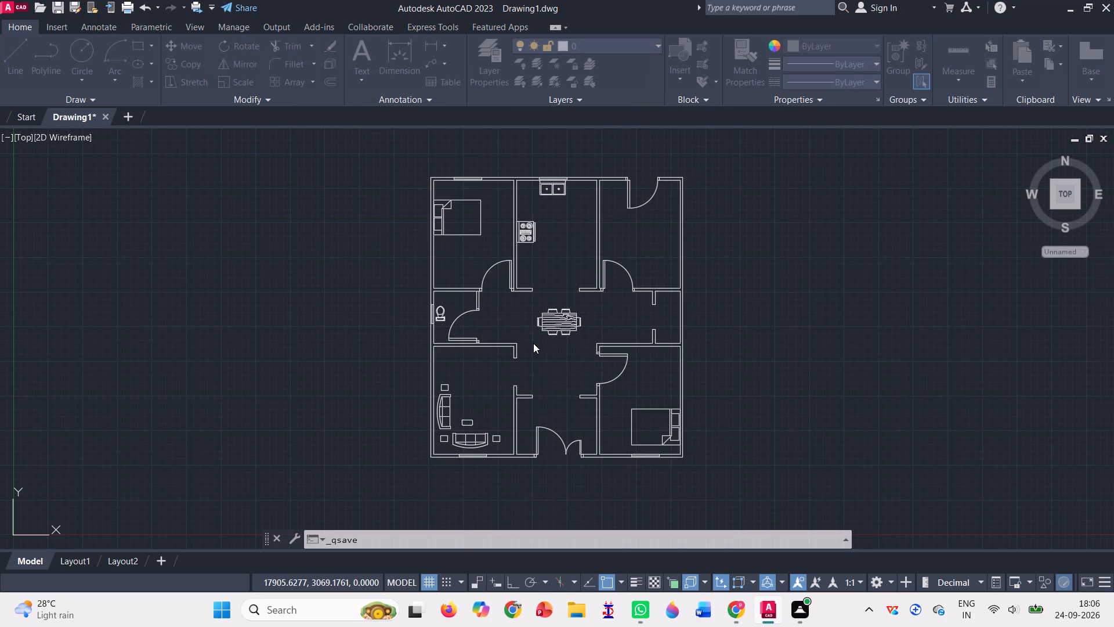
# Set up the plot with the AutoCAD PDF (Smallest File).pc3 plotter in landscape orientation and apply the settings to the layout.
pyautogui.click(127, 5)
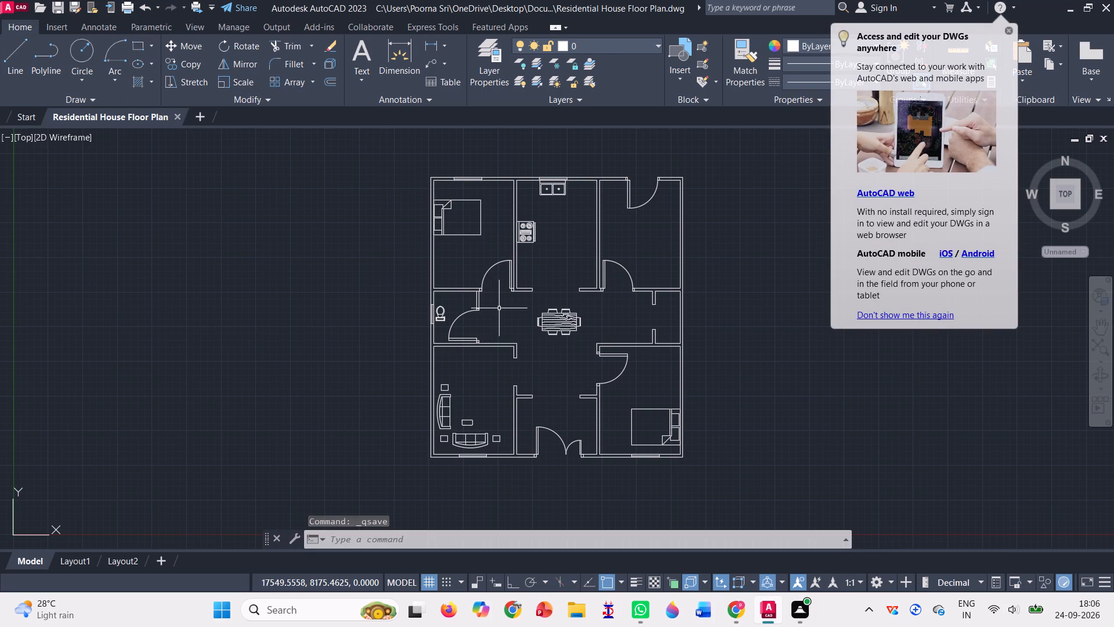
pyautogui.click(129, 9)
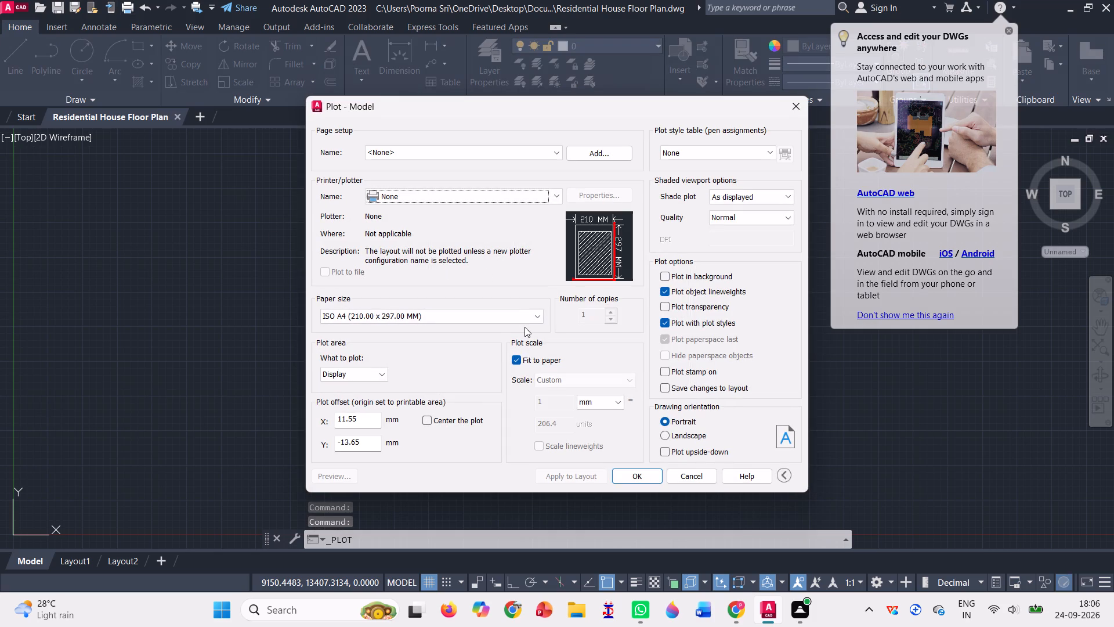
pyautogui.click(553, 198)
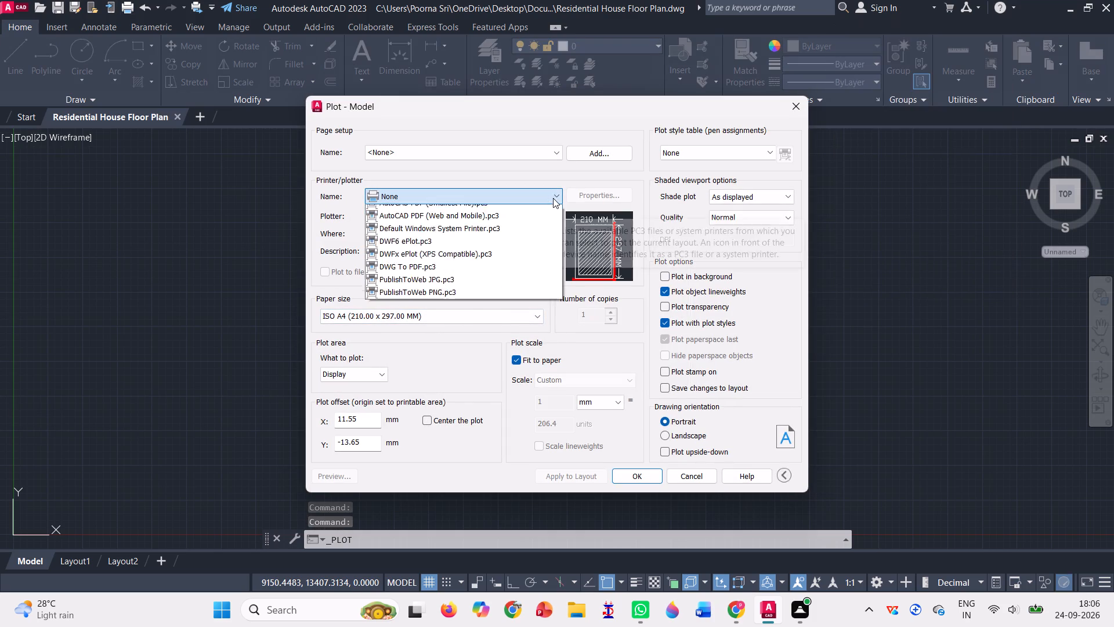
pyautogui.click(495, 272)
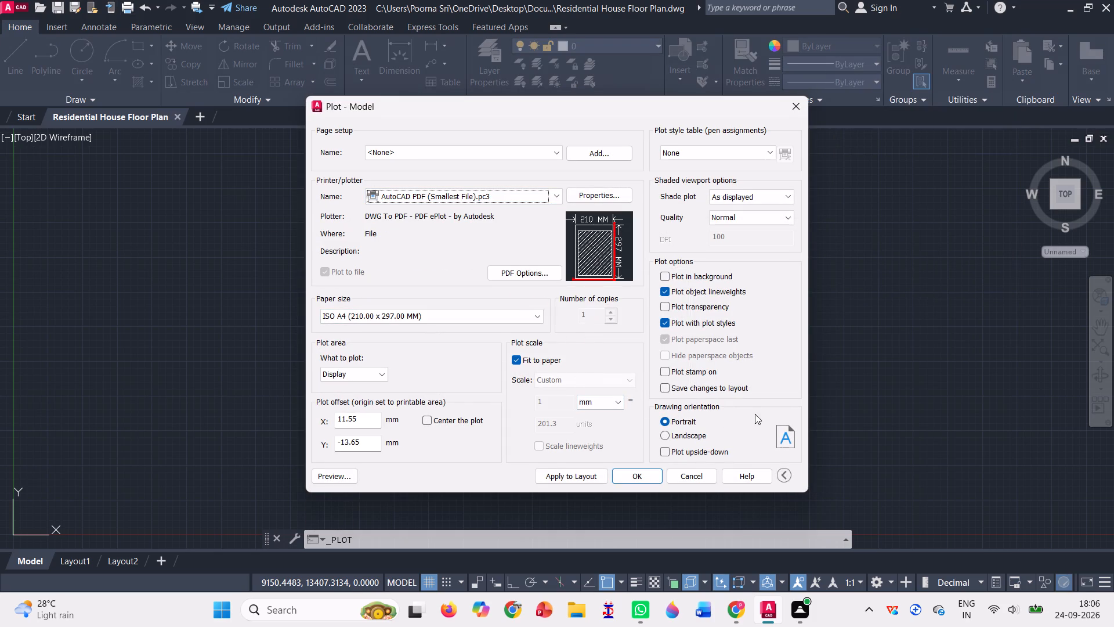
pyautogui.click(665, 434)
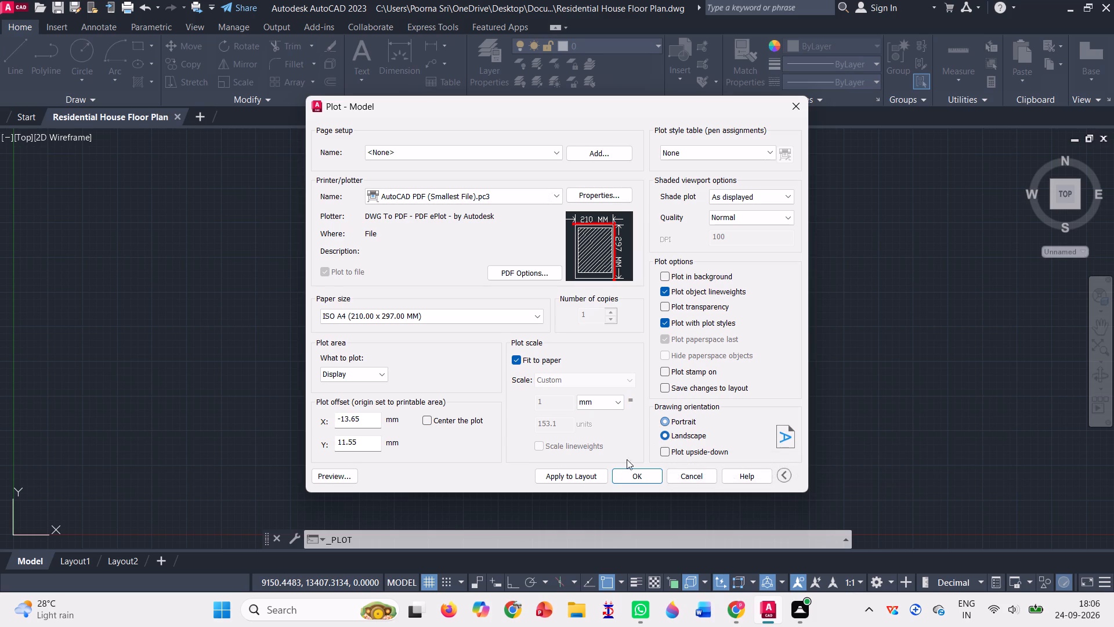
pyautogui.click(573, 478)
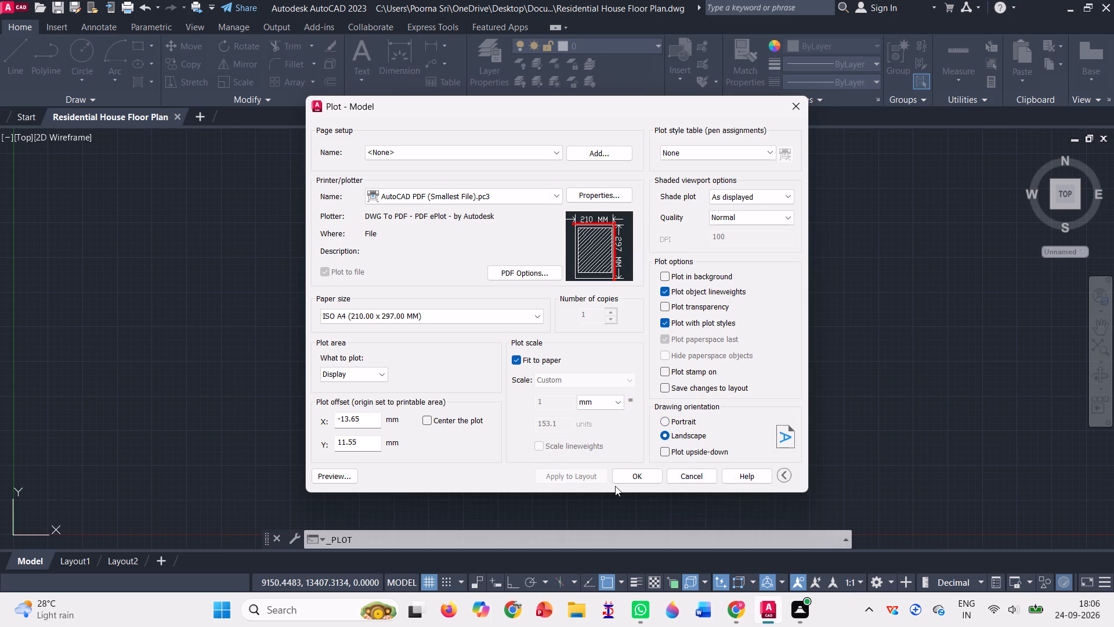
# Plot the floor plan to the PDF file Residential House Floor Plan-Model in Documents, overwriting the existing file.
pyautogui.click(632, 474)
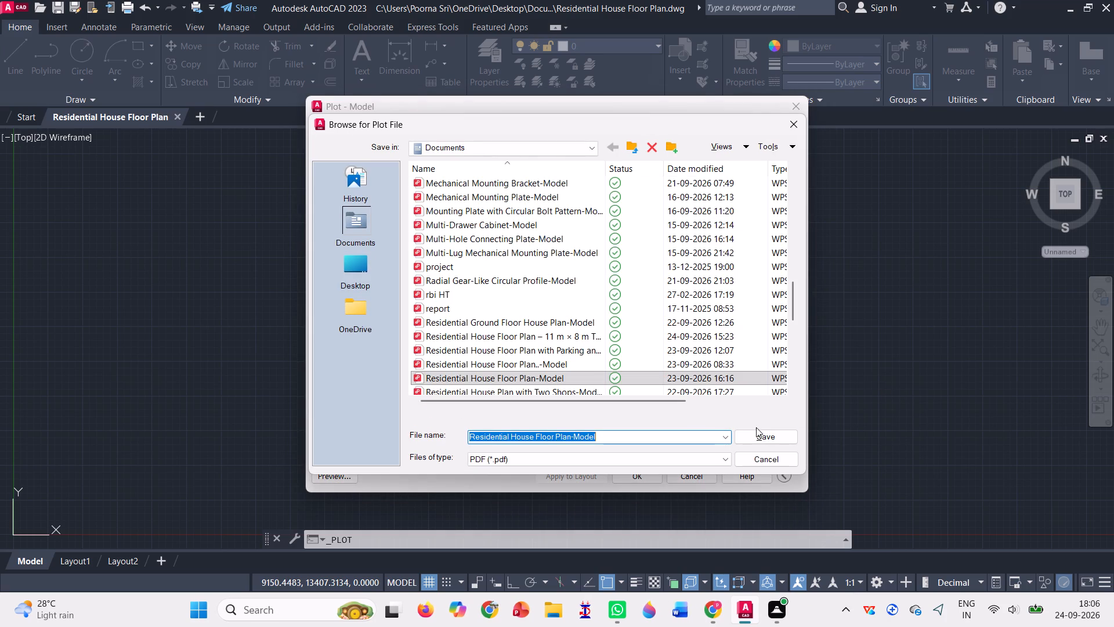
pyautogui.click(756, 441)
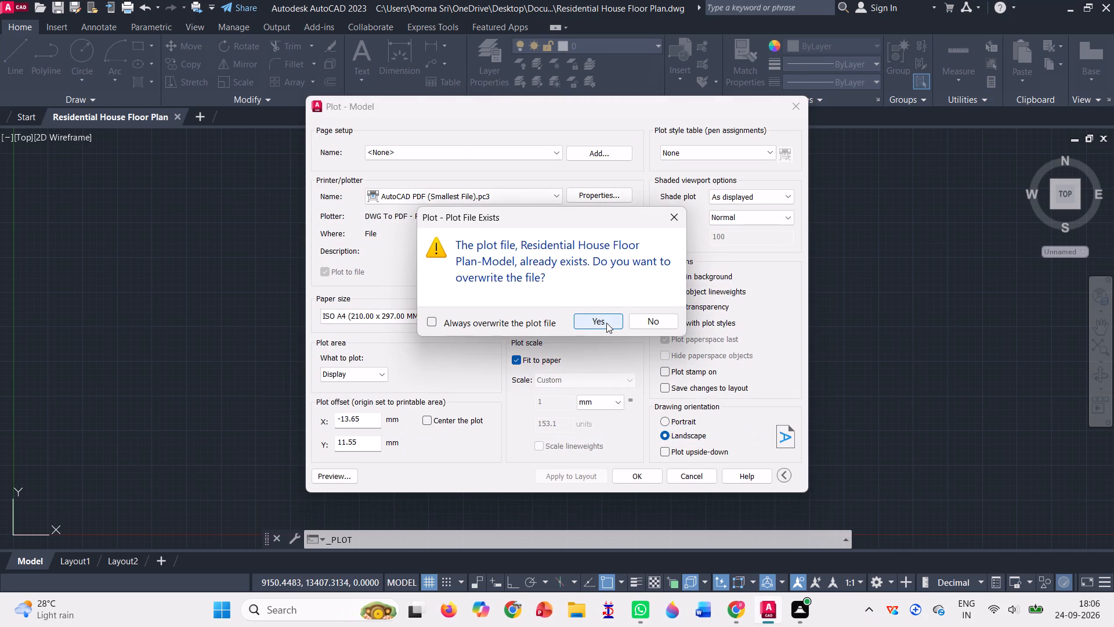
pyautogui.click(606, 323)
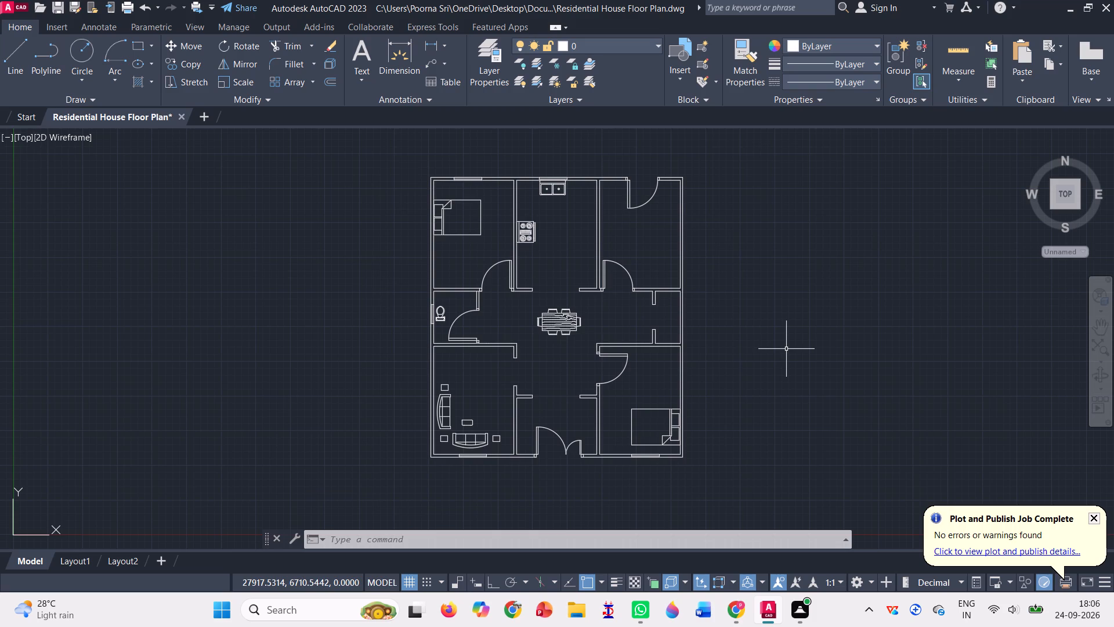
# Minimize AutoCAD and close the WPS Office window that opens the plotted PDF.
pyautogui.click(1065, 9)
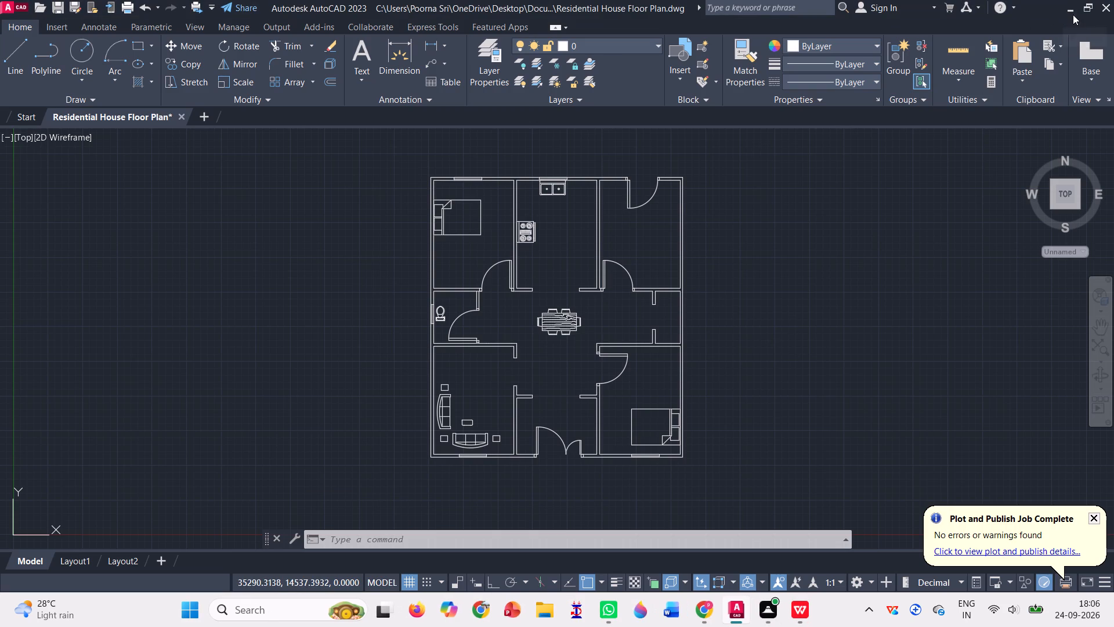
pyautogui.click(1069, 10)
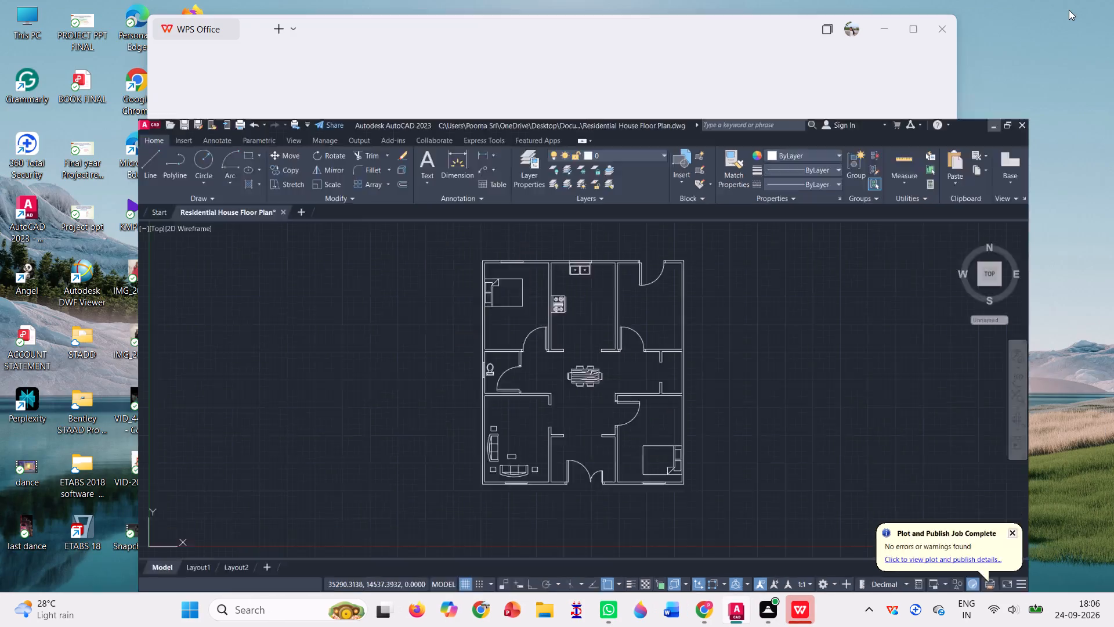
pyautogui.doubleClick(947, 29)
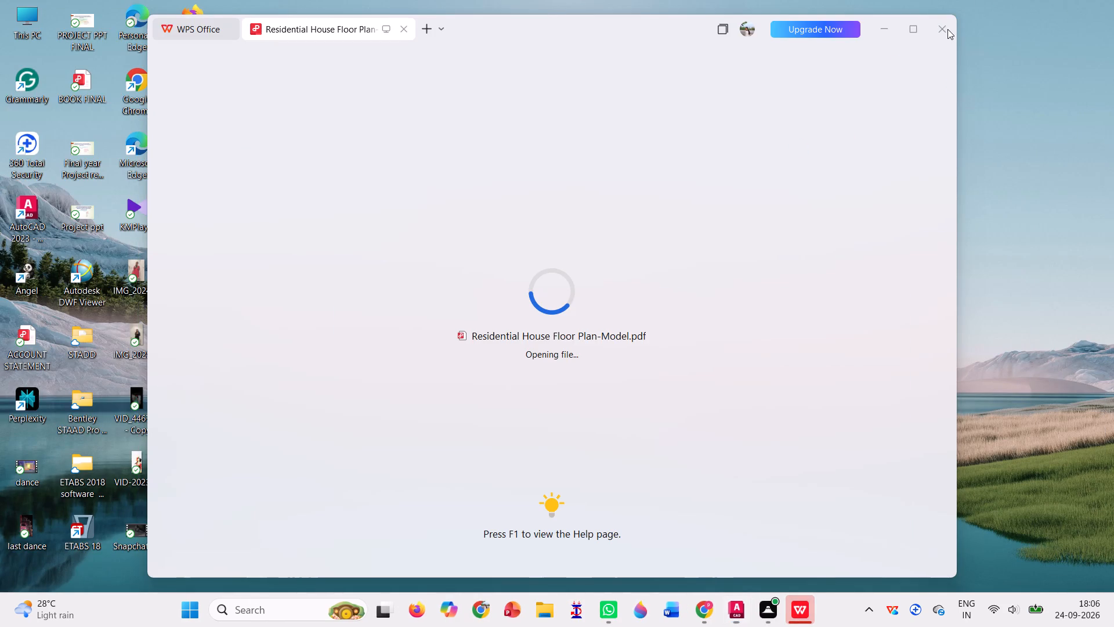
pyautogui.doubleClick(947, 29)
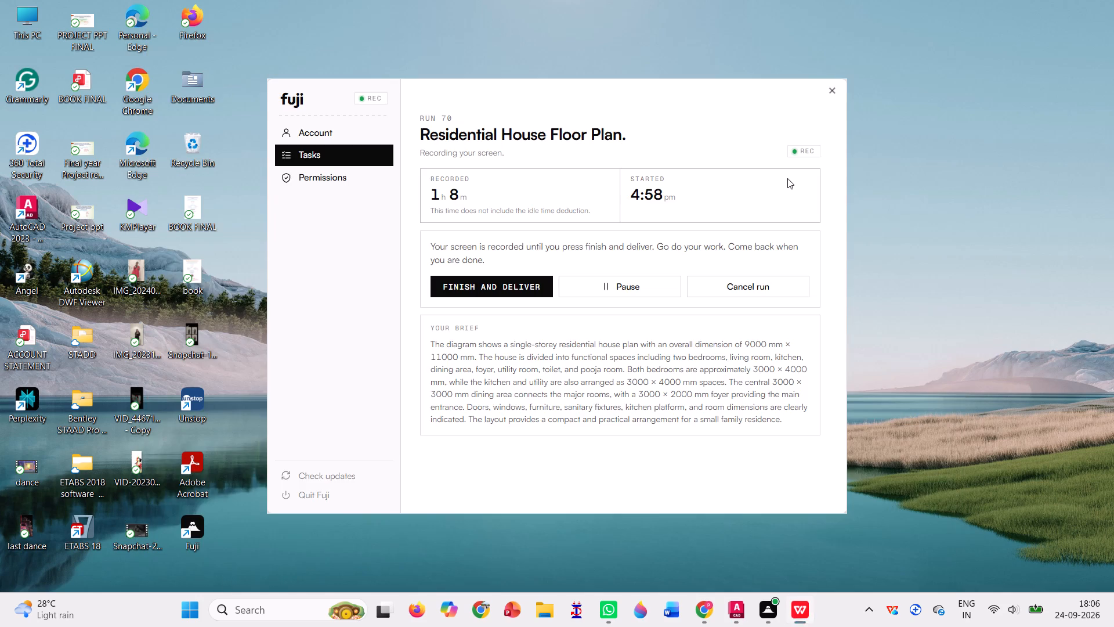